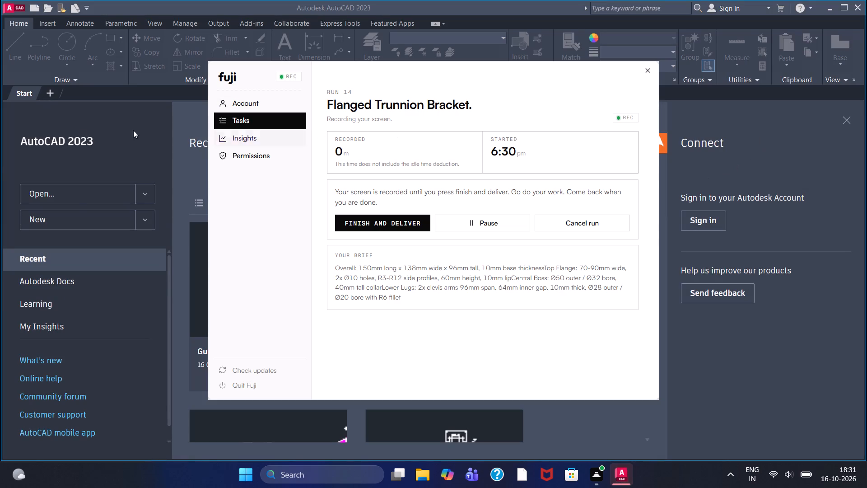
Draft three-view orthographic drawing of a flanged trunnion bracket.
Start a new drawing from the acadiso.dwt template.
left_click(70, 215)
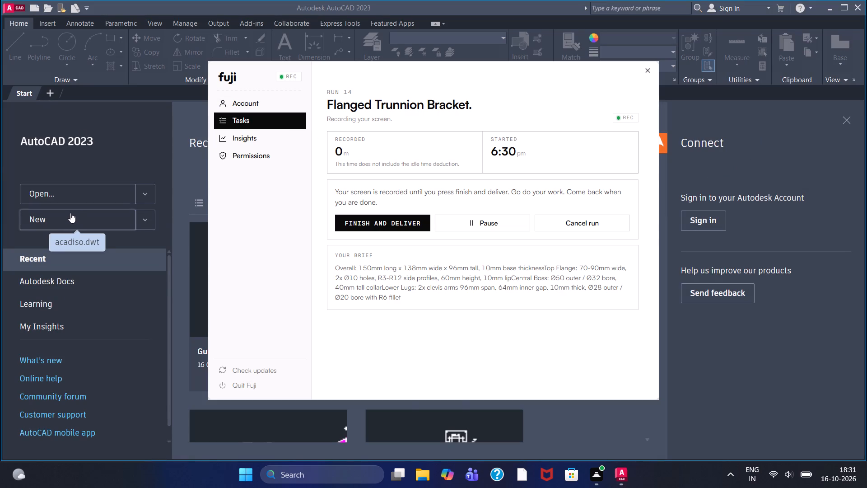
left_click(72, 226)
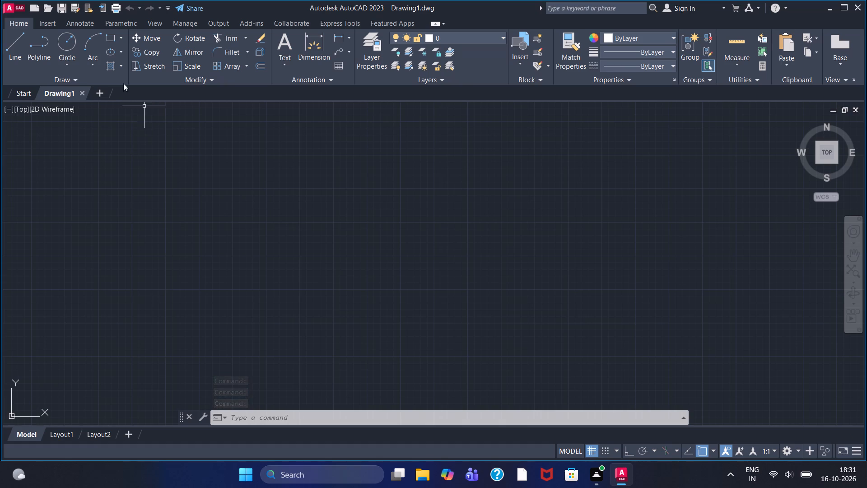
With Ortho on, draw a 90 mm horizontal base line and a 40 mm vertical line up from its right end.
left_click(10, 37)
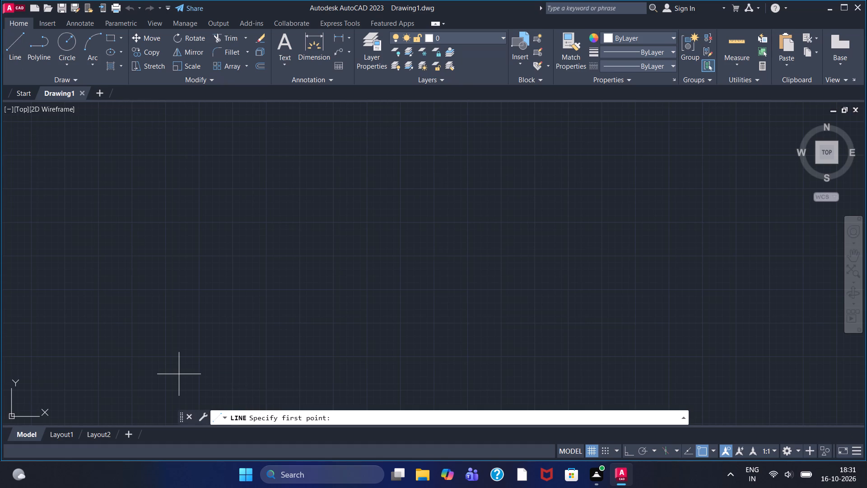
key("F8")
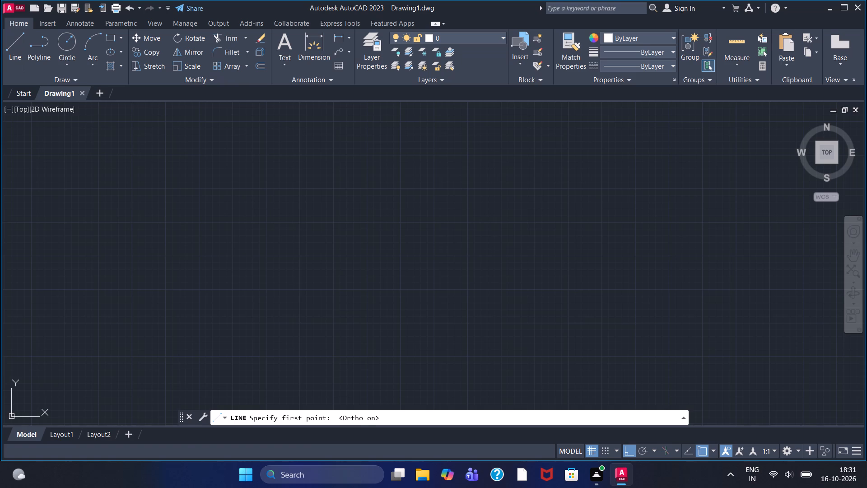
left_click(261, 308)
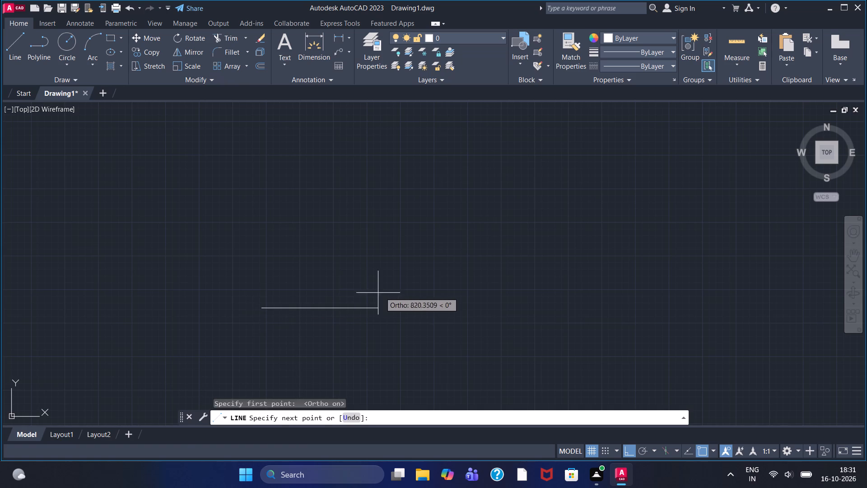
type("90")
key("Return")
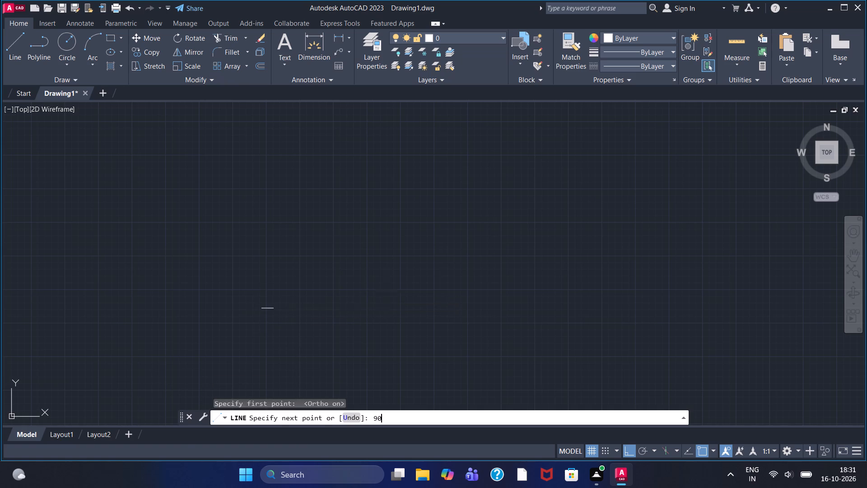
scroll(271, 293, "up", 1)
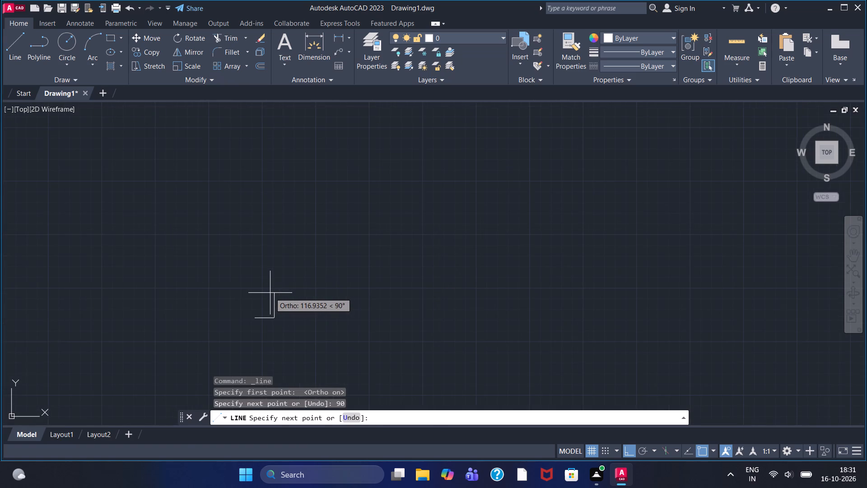
middle_click_drag(270, 293, 306, 225)
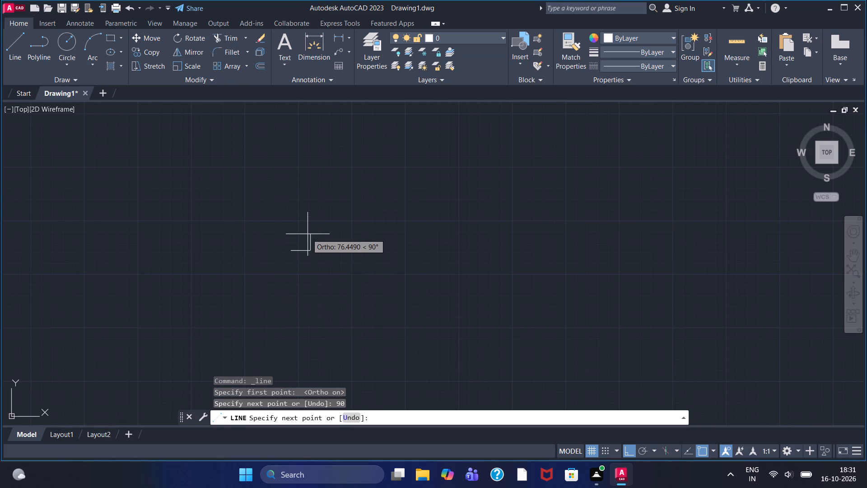
middle_click_drag(293, 234, 327, 169)
scroll(323, 167, "up", 3)
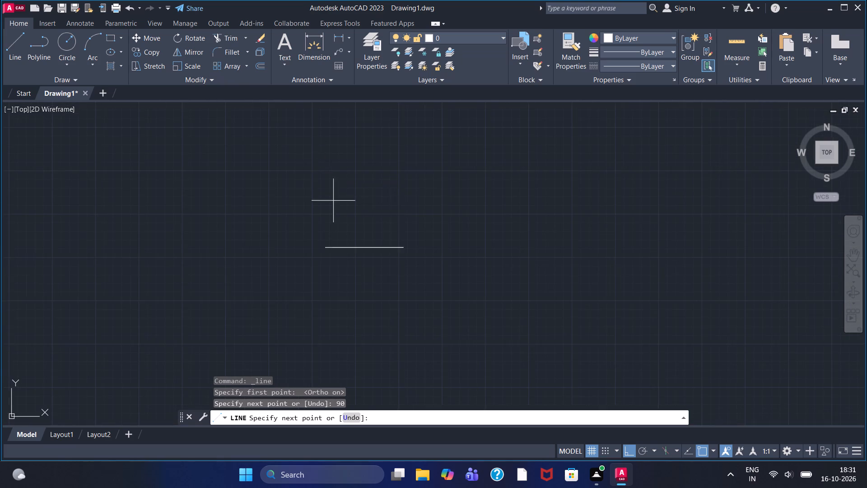
scroll(345, 216, "up", 3)
middle_click_drag(396, 250, 382, 193)
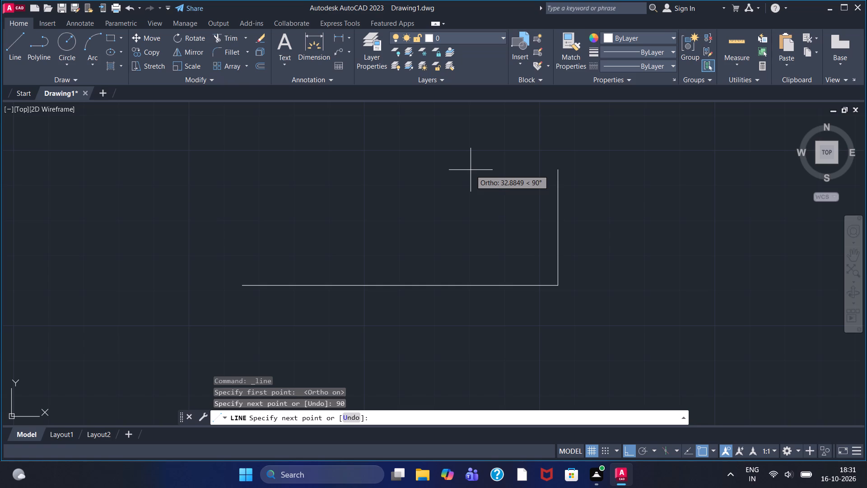
type("40")
key("Return")
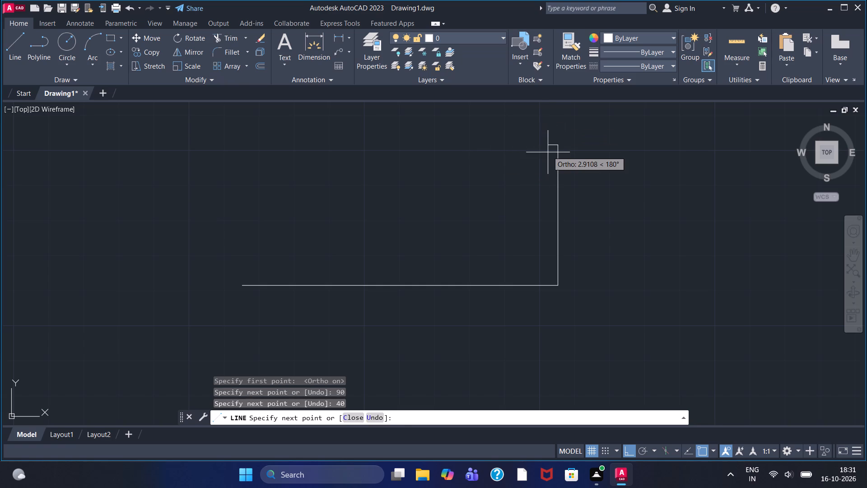
middle_click_drag(548, 152, 530, 199)
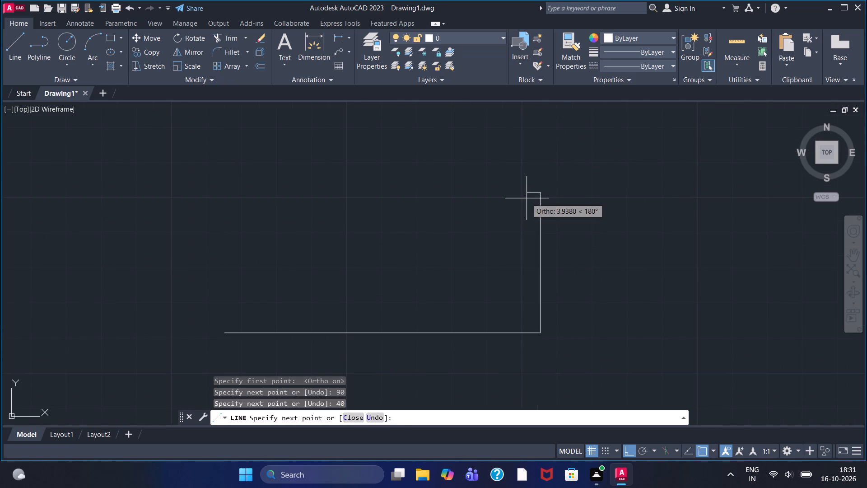
key("Escape")
Draw a 40 mm vertical line up from the left end of the base line.
left_click(24, 48)
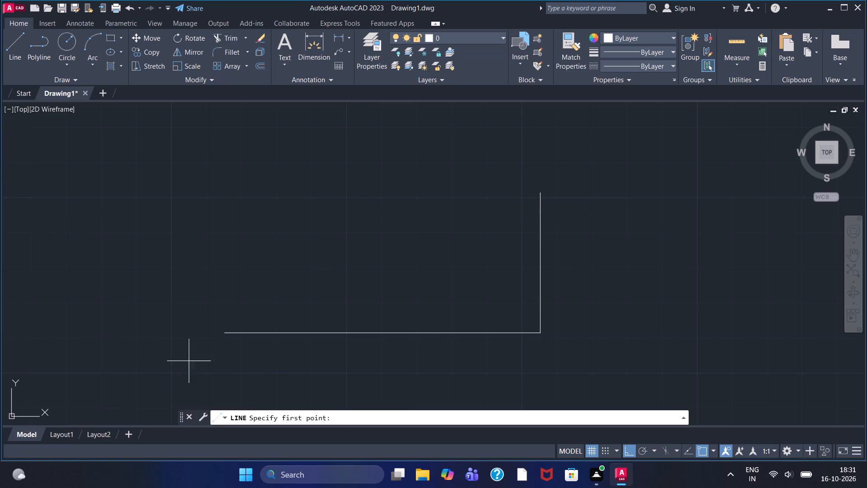
left_click(224, 335)
type("40")
key("Return")
key("Escape")
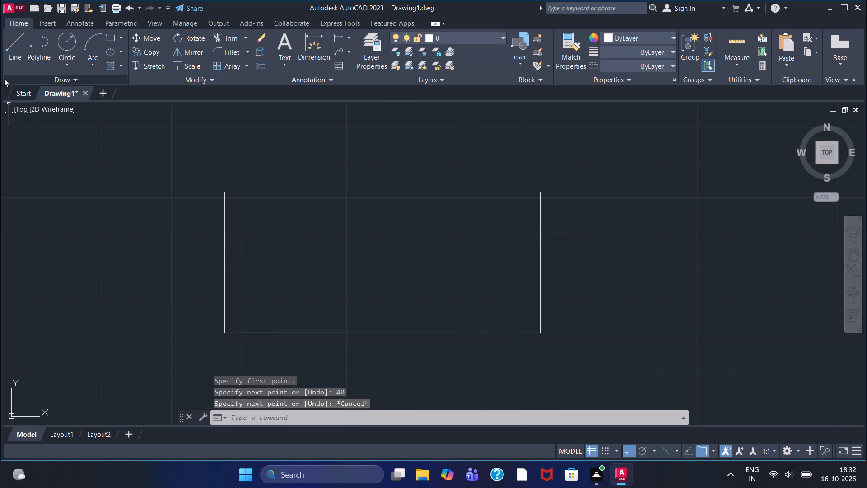
From the top of the right 40 mm edge, draw a ledge about 8 mm outward and a 38 mm line up.
left_click(10, 56)
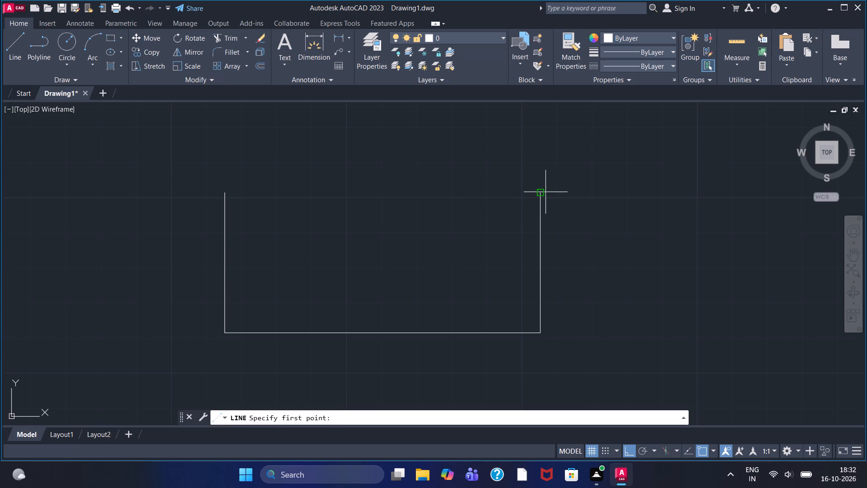
left_click(541, 195)
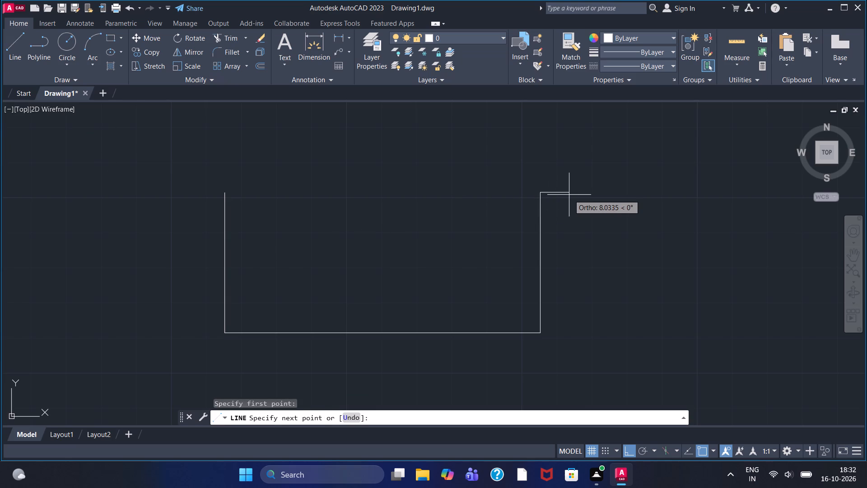
left_click(571, 194)
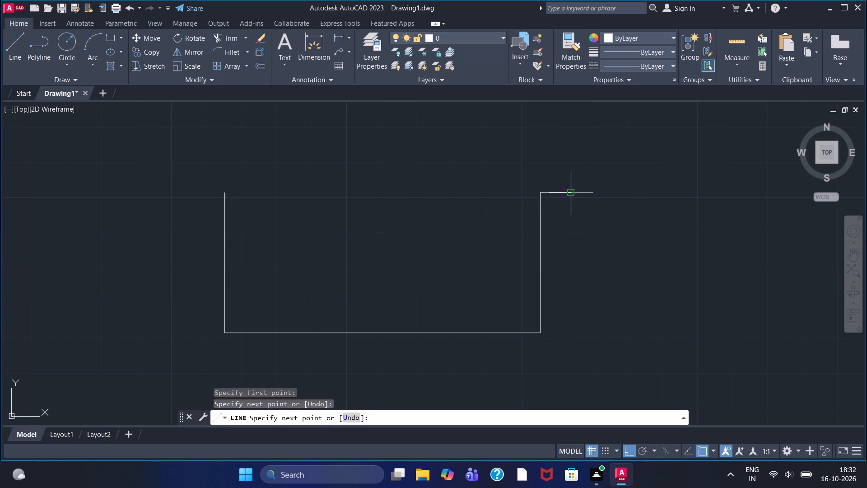
type("38")
key("Return")
key("Escape")
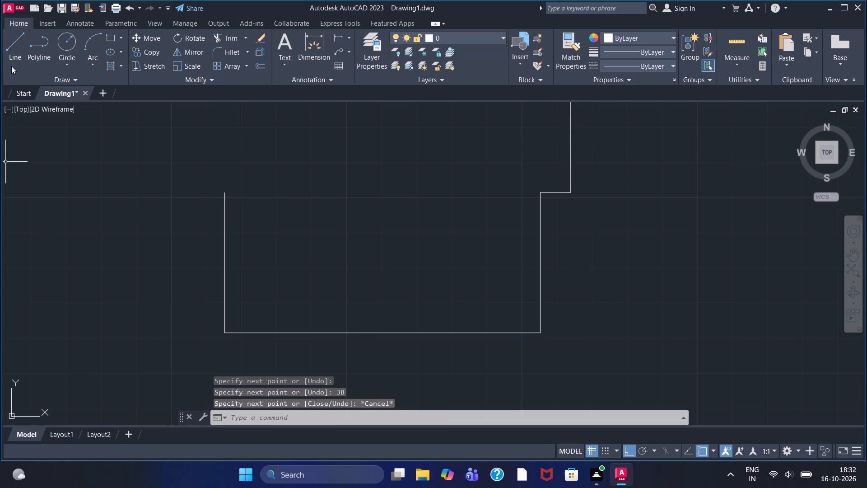
Draw the stepped left side from the 40 mm edge's top: about 10 mm outward, 38 mm up, about 3 mm outward, 10 mm up.
left_click(11, 66)
left_click(222, 194)
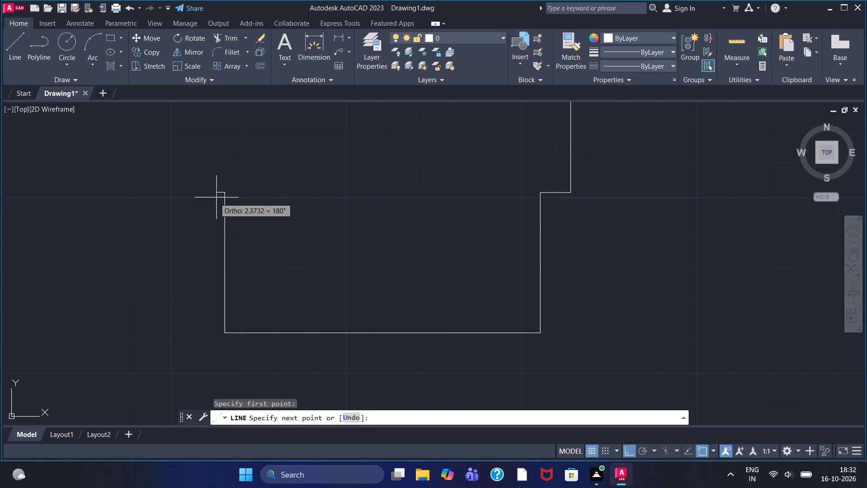
left_click(189, 200)
type("38")
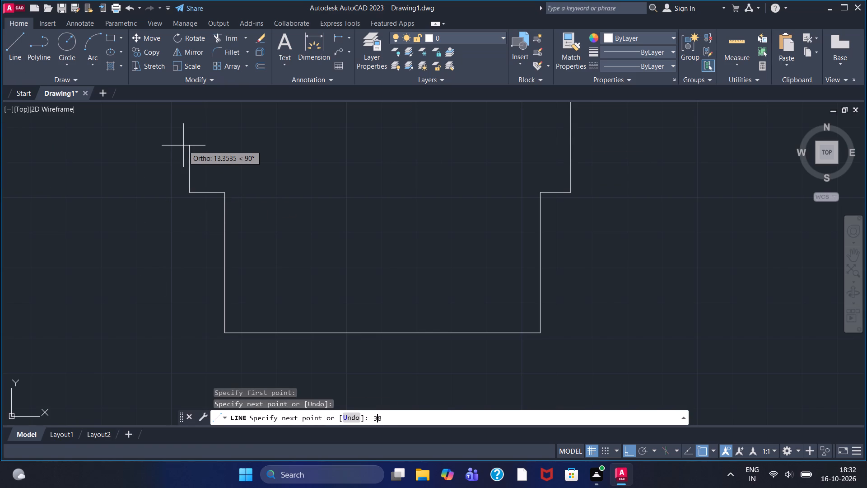
key("Return")
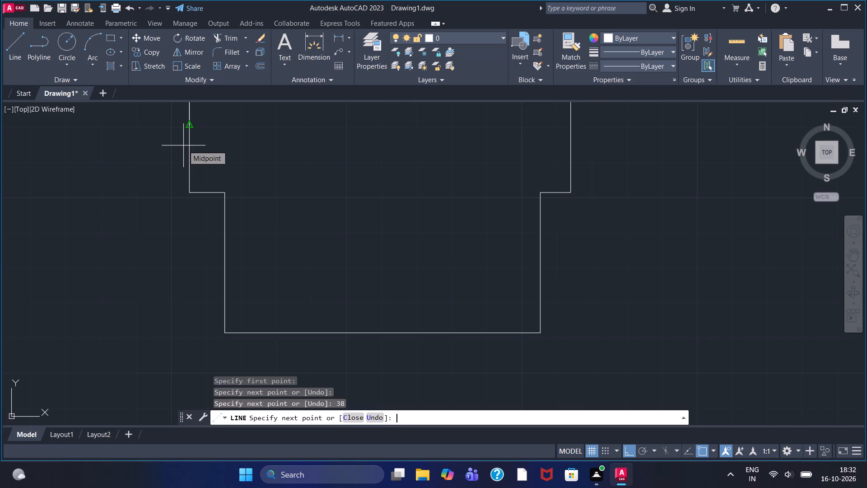
middle_click_drag(230, 161, 231, 243)
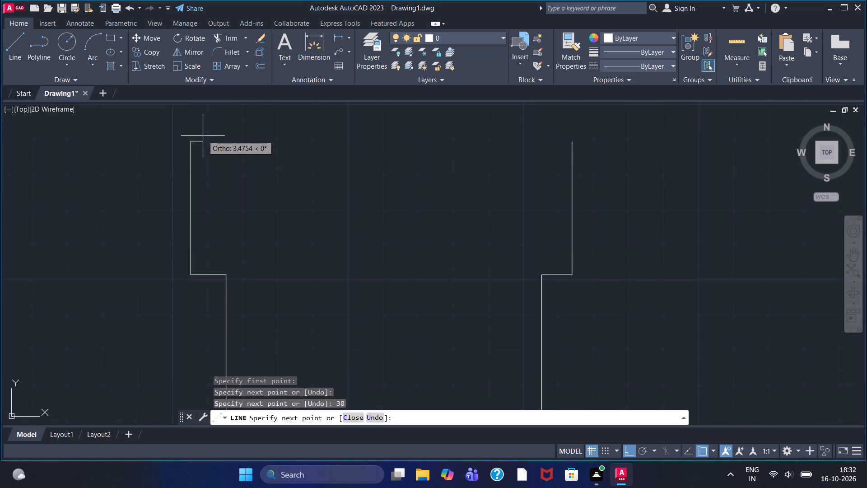
left_click(179, 143)
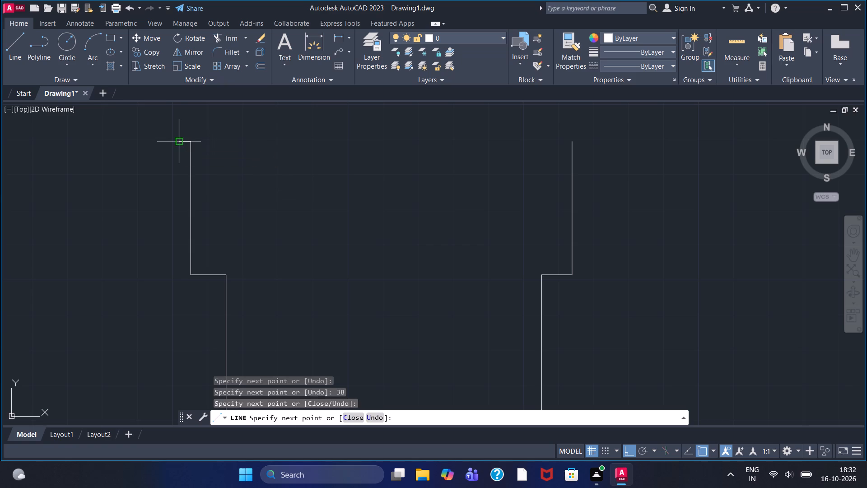
type("10")
key("Return")
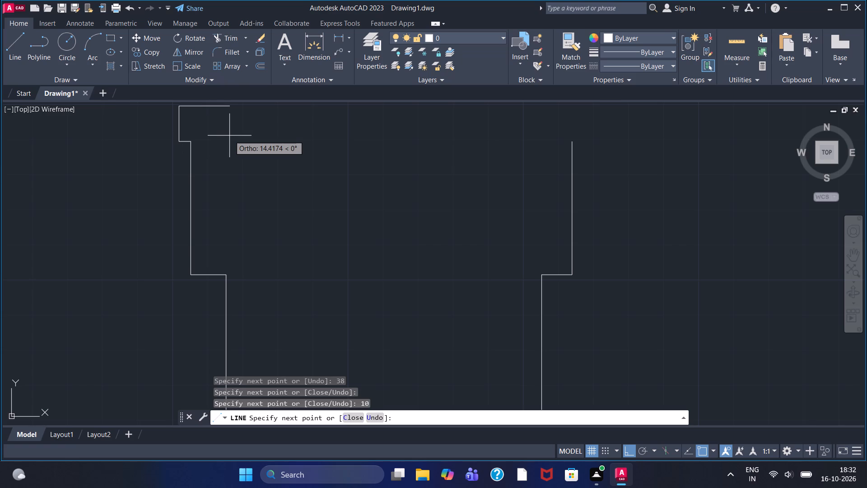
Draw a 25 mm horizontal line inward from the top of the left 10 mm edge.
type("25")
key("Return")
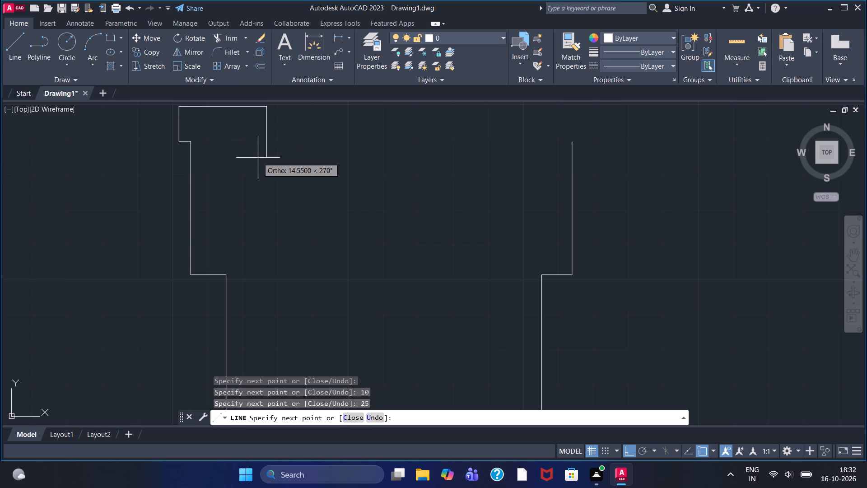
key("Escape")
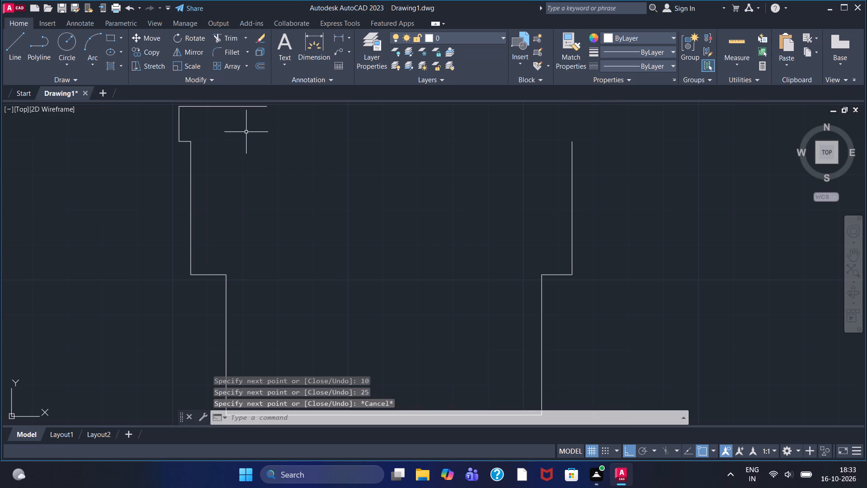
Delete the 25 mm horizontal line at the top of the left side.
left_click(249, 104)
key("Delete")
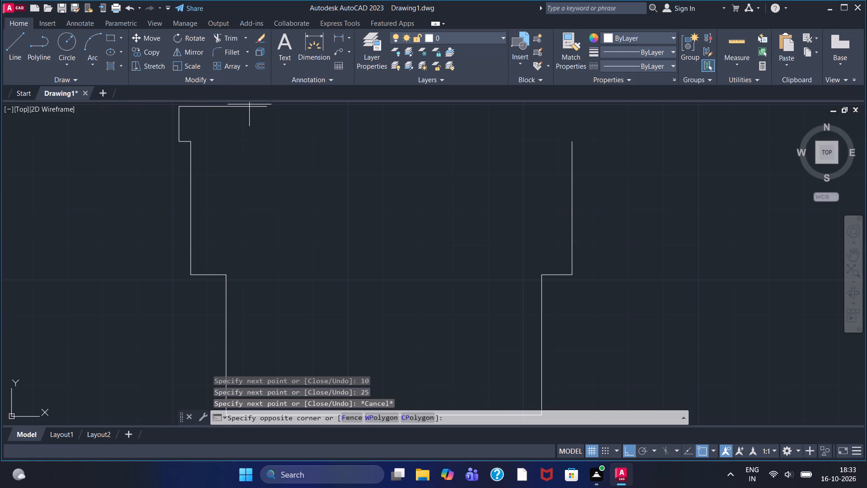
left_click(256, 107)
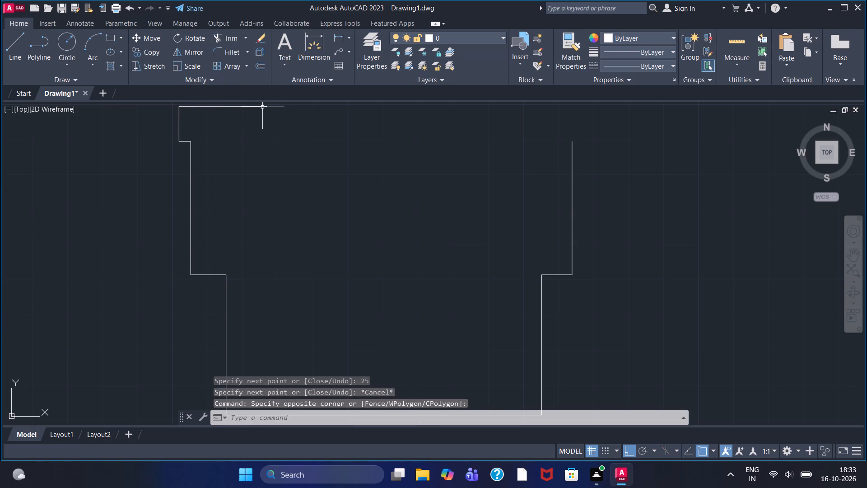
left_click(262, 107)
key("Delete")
Draw a 150 mm horizontal line to the right from the top of the left 10 mm edge.
middle_click_drag(264, 120, 275, 174)
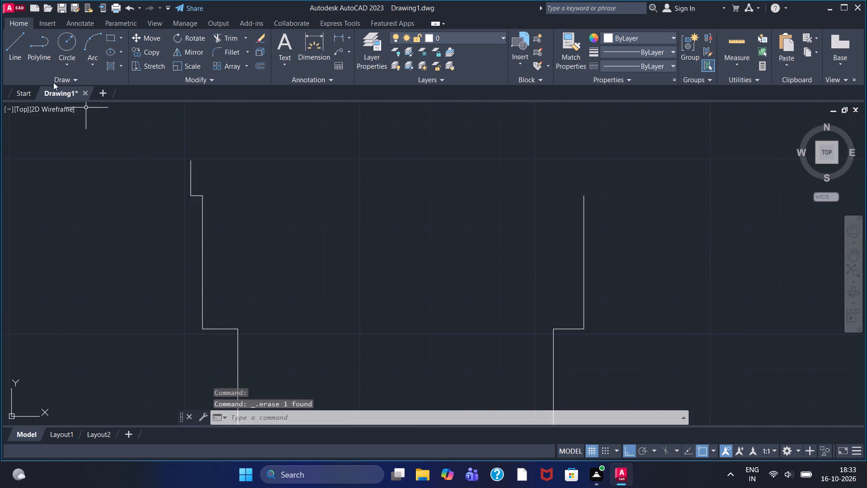
left_click_drag(18, 57, 39, 84)
left_click(18, 54)
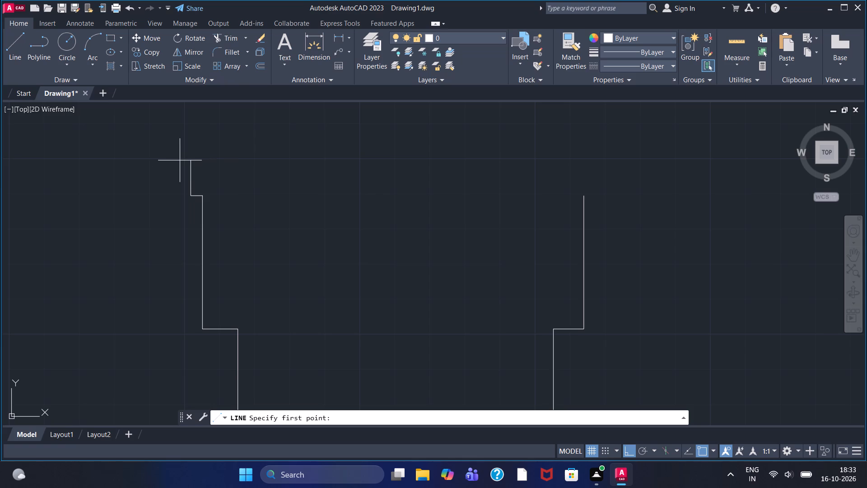
left_click(194, 159)
type("150")
key("Return")
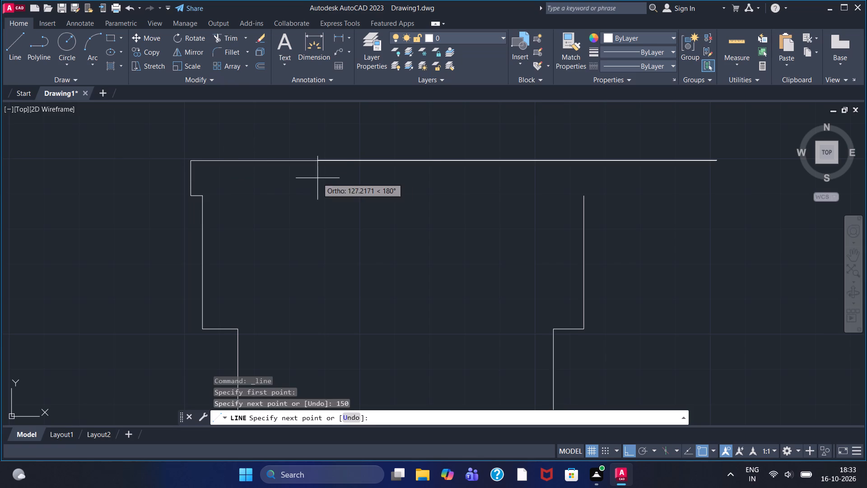
right_click(388, 197)
left_click(402, 206)
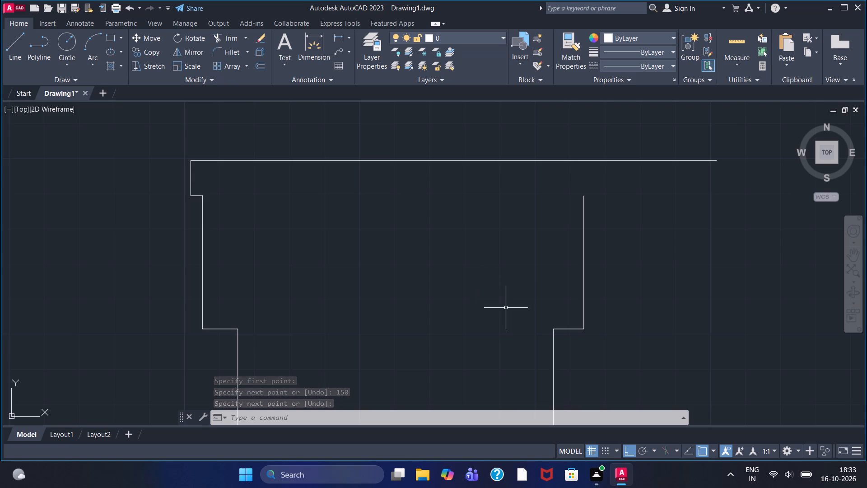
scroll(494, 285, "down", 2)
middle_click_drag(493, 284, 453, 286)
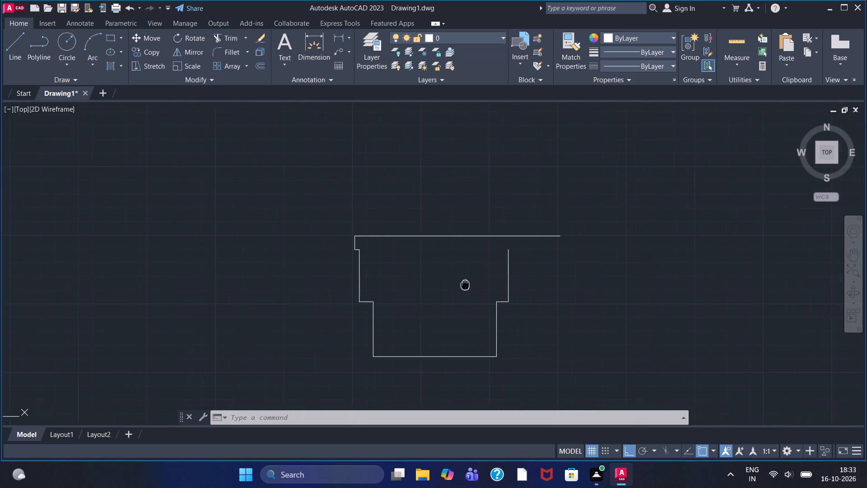
Delete the vertical and horizontal segments forming the stepped left side of the outline, keeping the 150 mm top line.
middle_click_drag(453, 286, 433, 286)
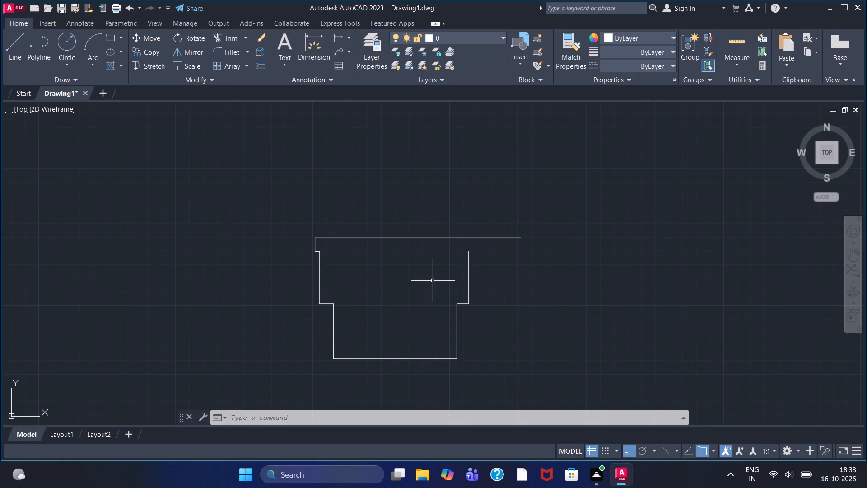
left_click(316, 249)
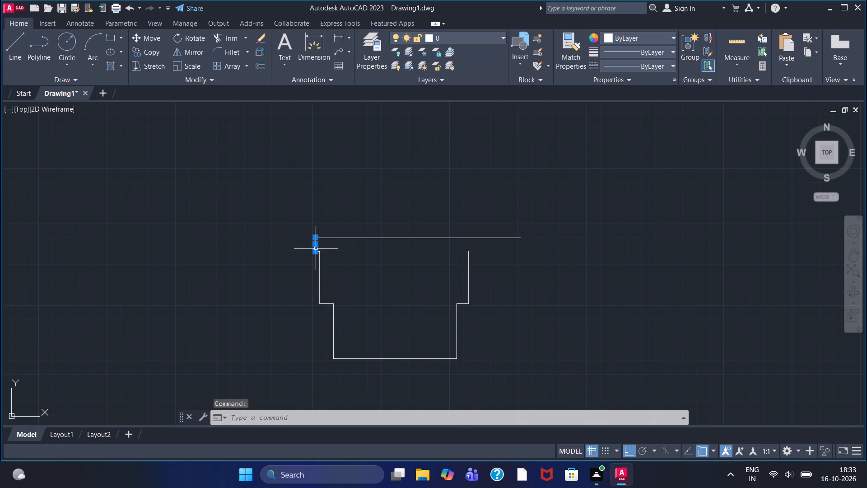
key("Delete")
left_click(320, 250)
key("Delete")
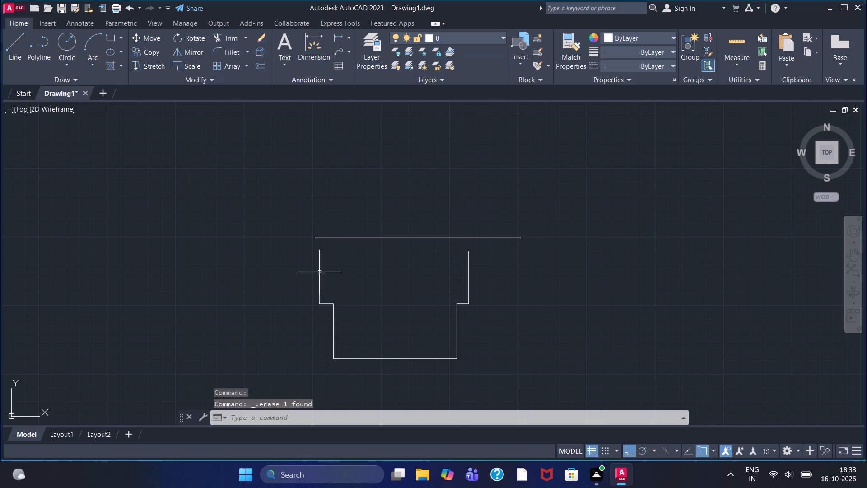
left_click(318, 272)
key("Delete")
left_click(326, 302)
key("Delete")
left_click(333, 319)
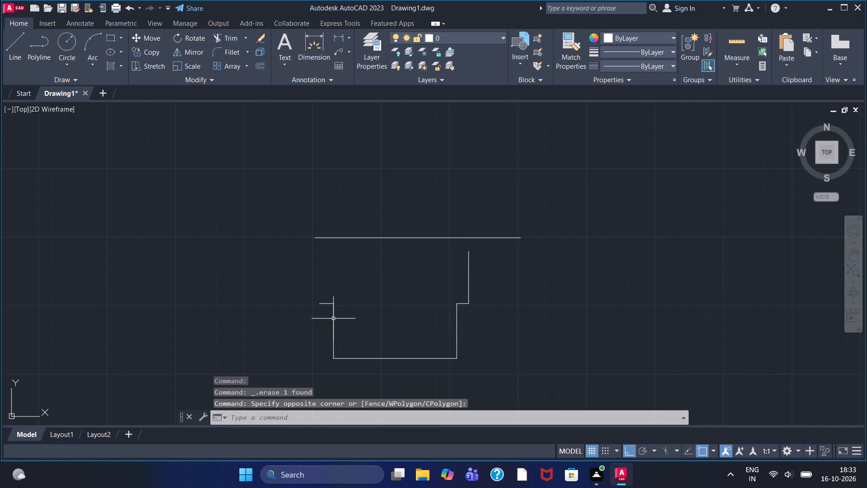
left_click(333, 319)
key("Delete")
left_click(324, 305)
key("Delete")
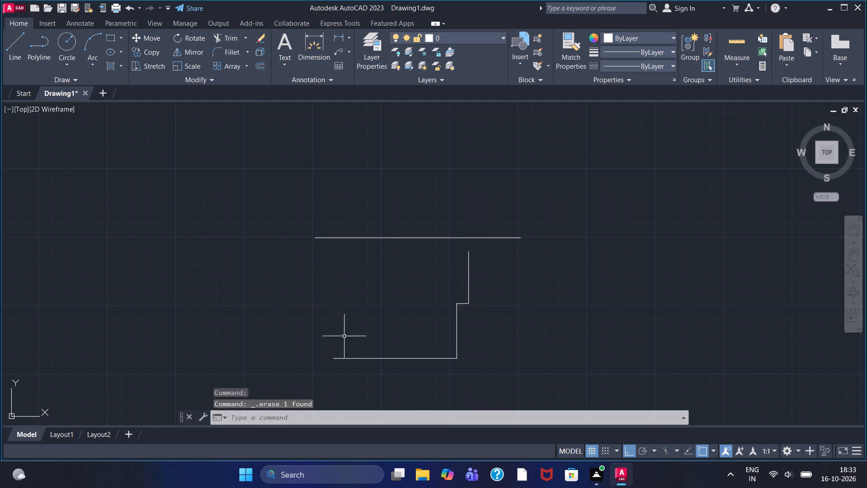
Delete the bottom horizontal line and the three segments of the stepped right side.
left_click(364, 359)
key("Delete")
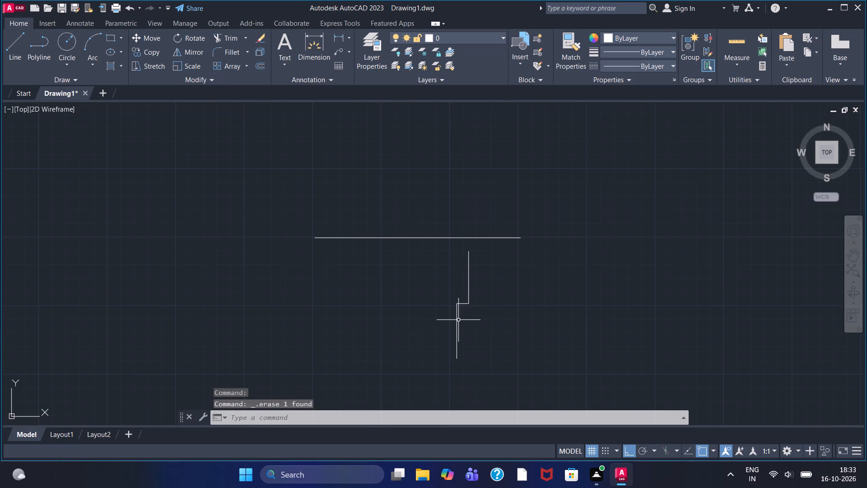
left_click(456, 319)
key("Delete")
left_click(462, 304)
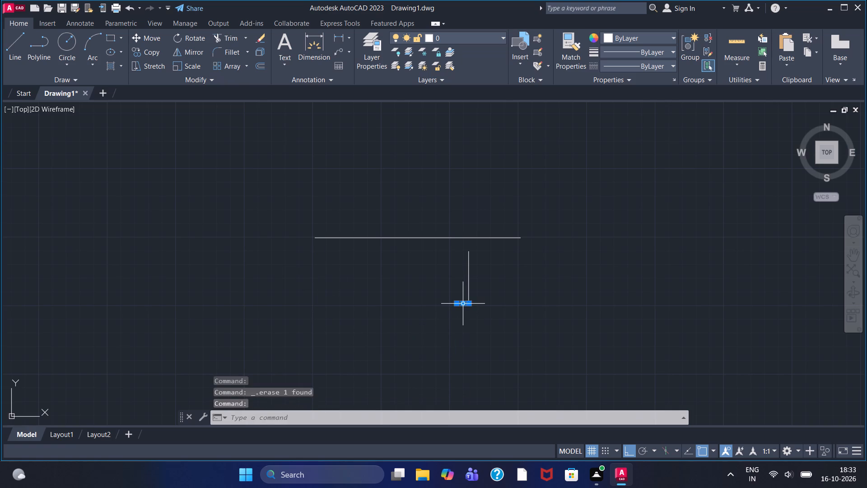
key("Delete")
left_click(468, 280)
key("Delete")
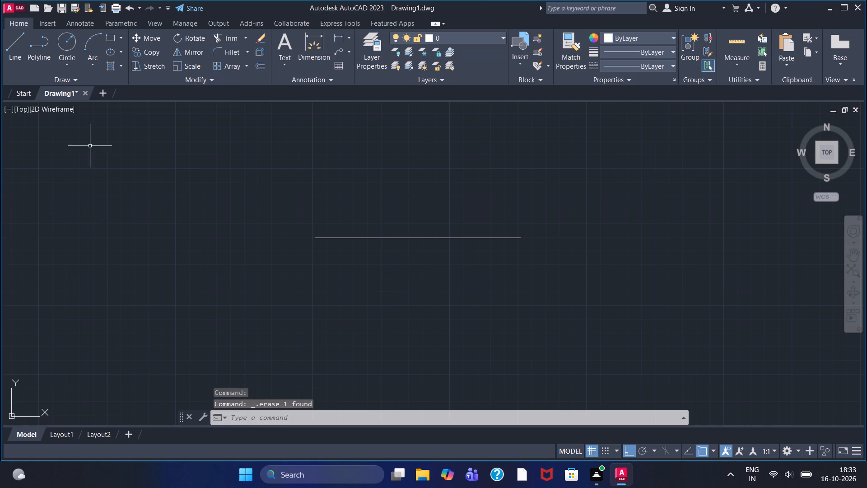
Draw an 88 mm vertical line downward from the midpoint of the 150 mm horizontal line.
left_click(20, 49)
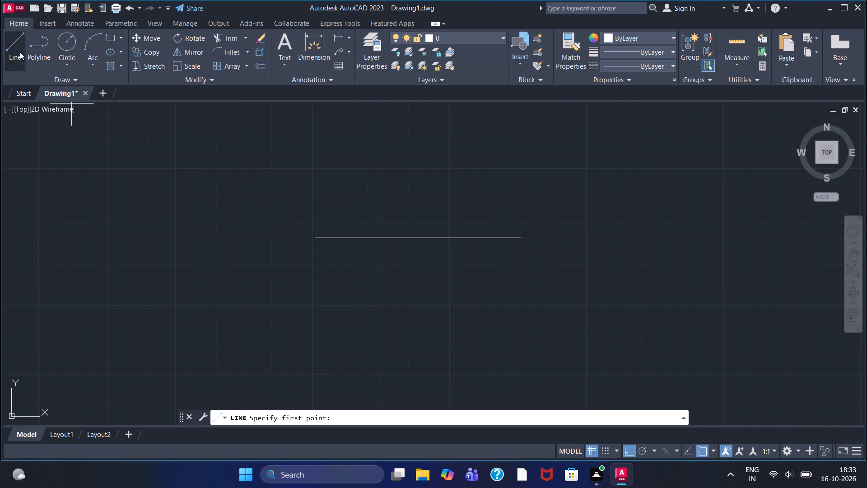
left_click(419, 237)
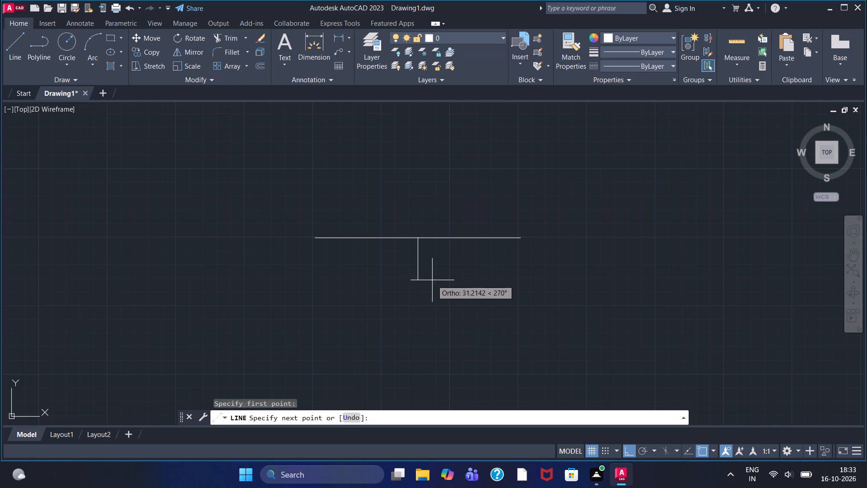
type("88")
key("Return")
right_click(496, 329)
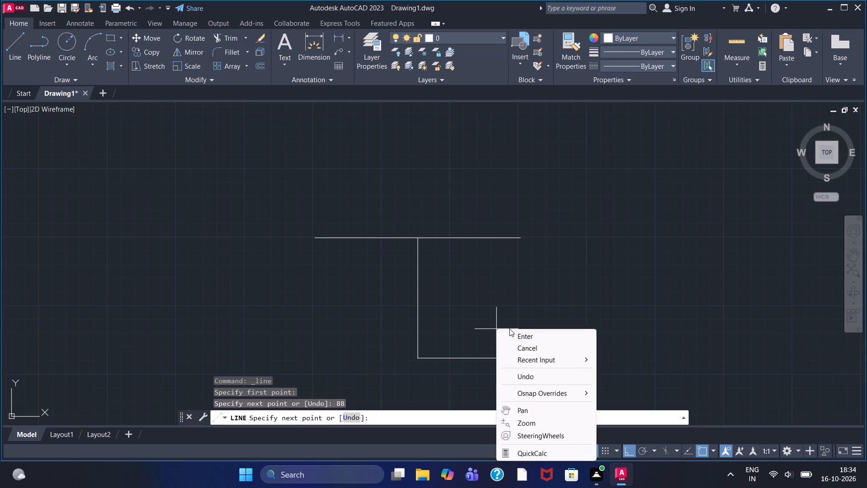
left_click(512, 331)
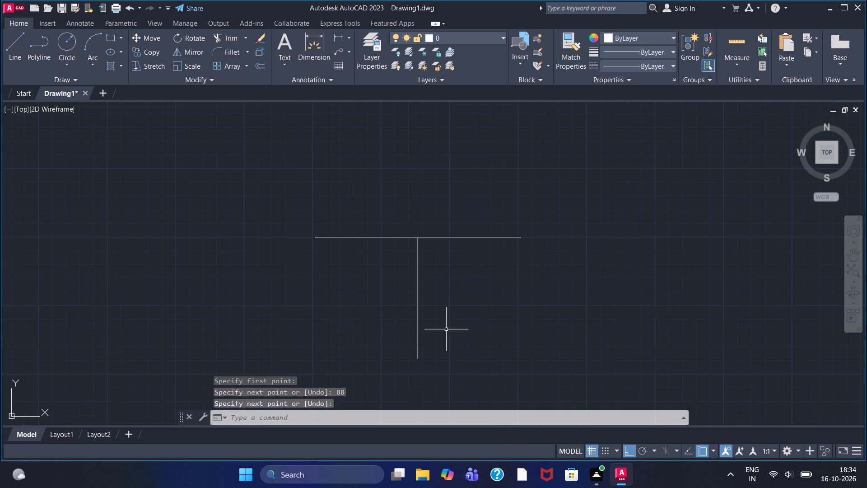
Draw a 45 mm horizontal line to the right from the lower end of the 88 mm vertical line.
left_click(6, 46)
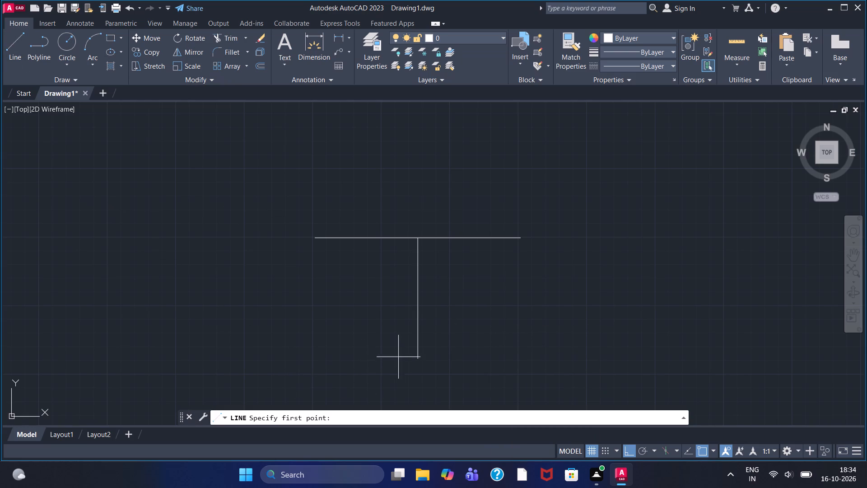
left_click(415, 360)
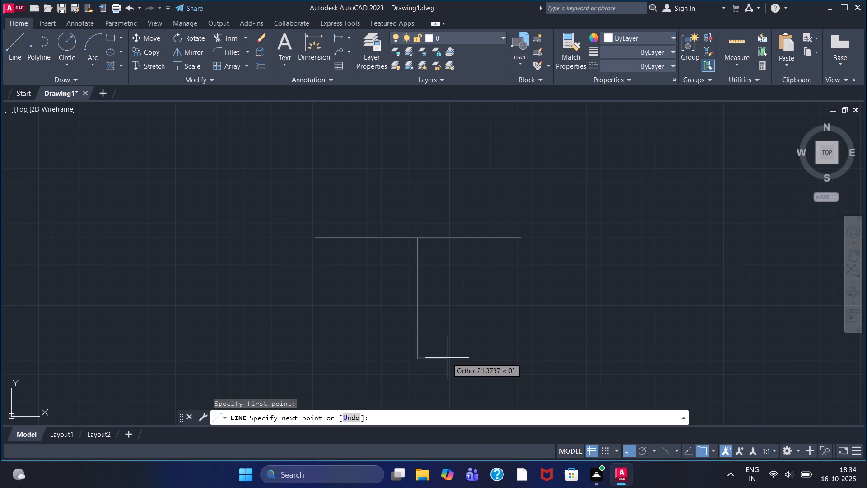
type("45")
key("Return")
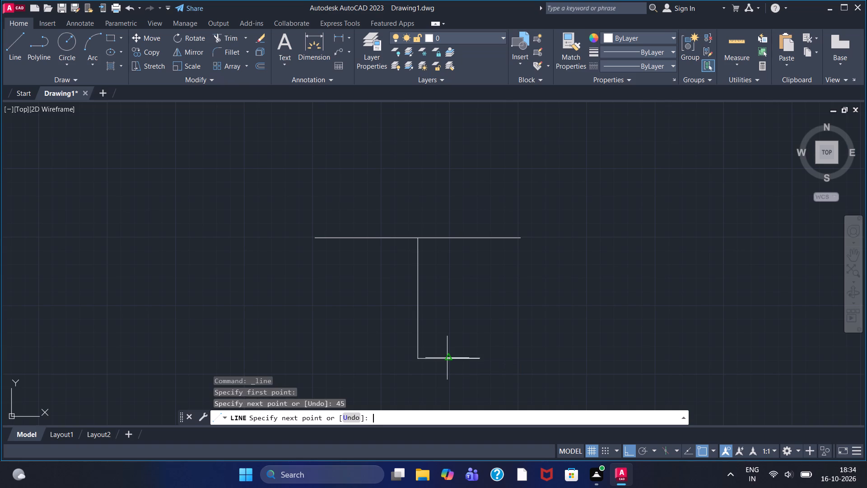
key("Escape")
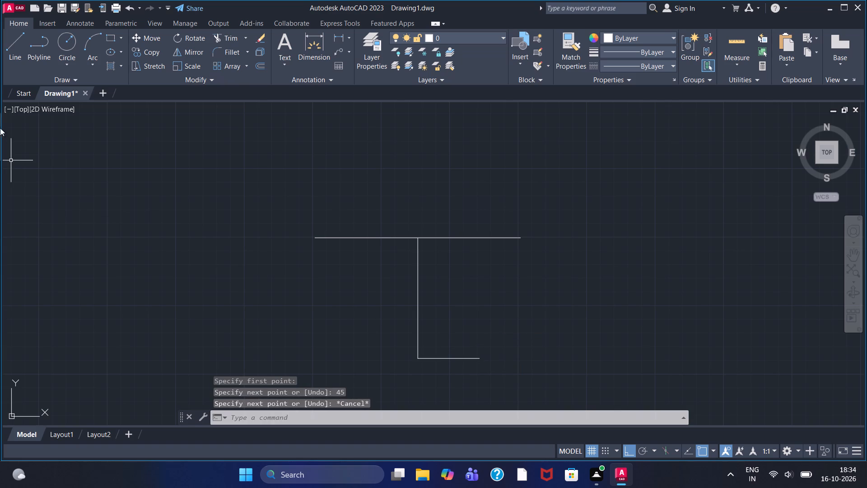
Draw a 45 mm line to the left from the vertical line's lower end, continuing with a 25 mm line upward.
left_click(9, 57)
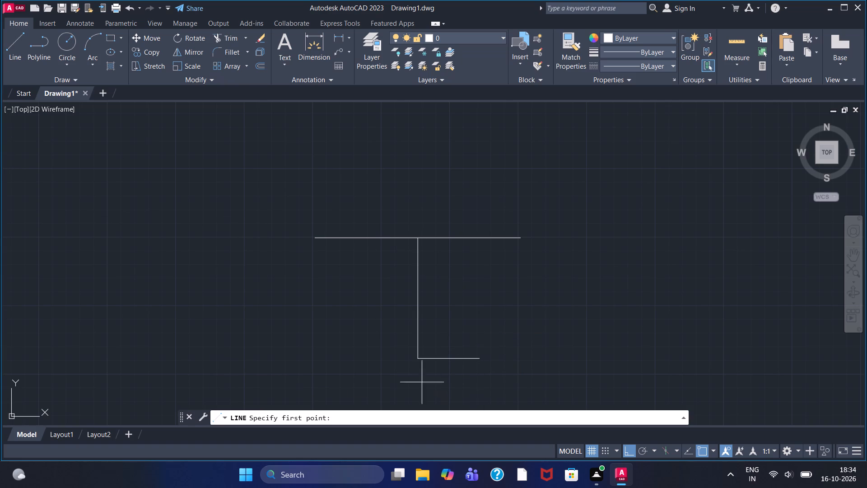
left_click(416, 360)
type("45")
key("Return")
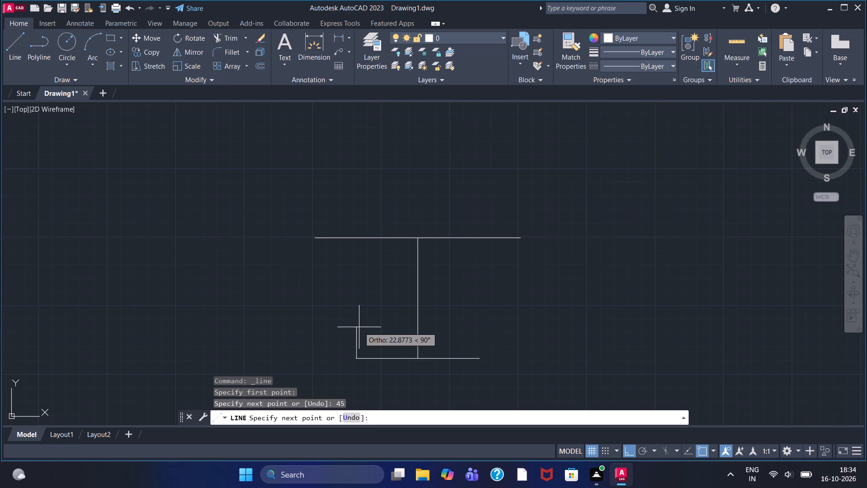
type("25")
key("Return")
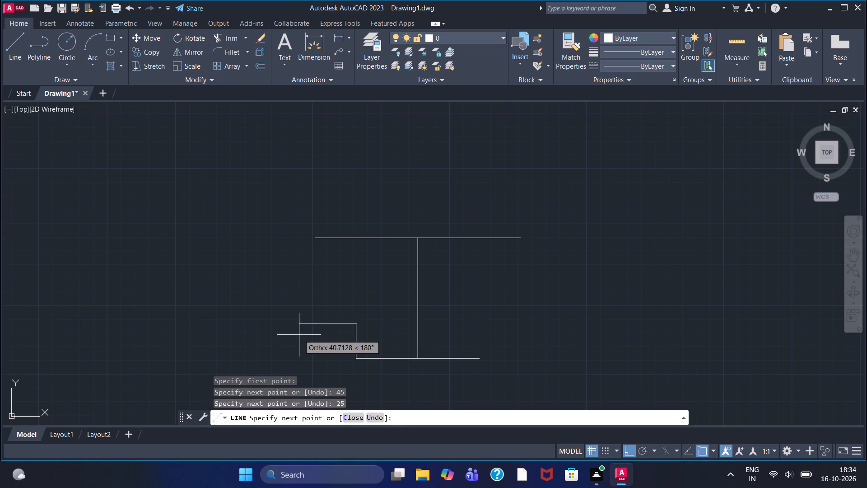
key("Escape")
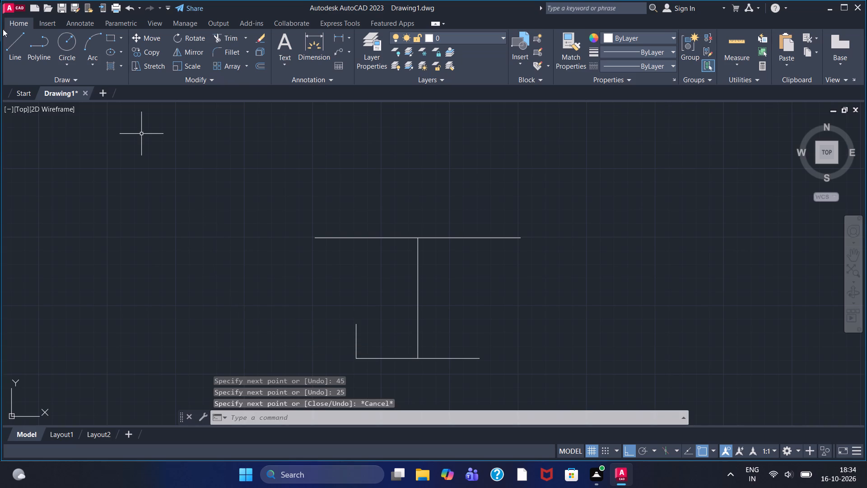
Draw a horizontal line from the top of the 25 mm edge across the 88 mm vertical line and trim the overhang beyond it.
left_click(11, 48)
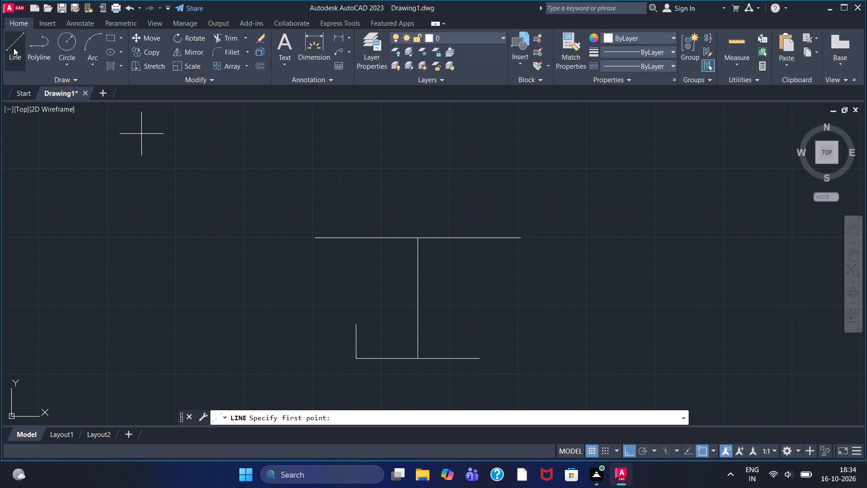
key("Escape")
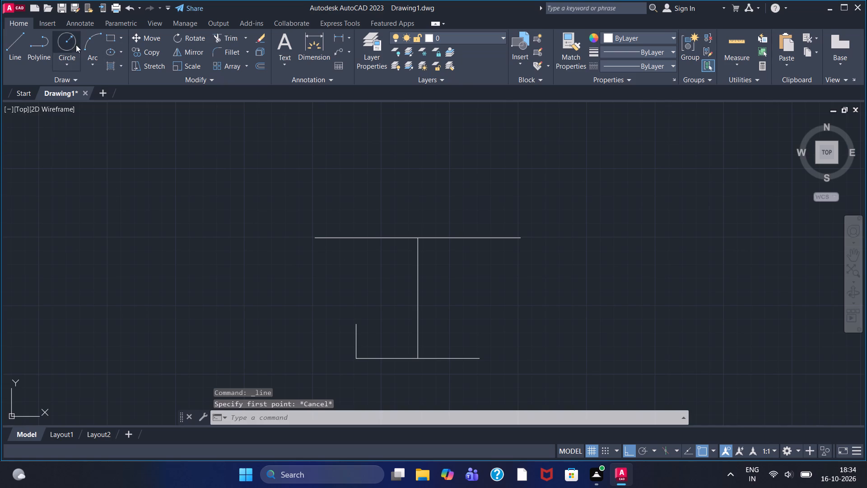
left_click(18, 50)
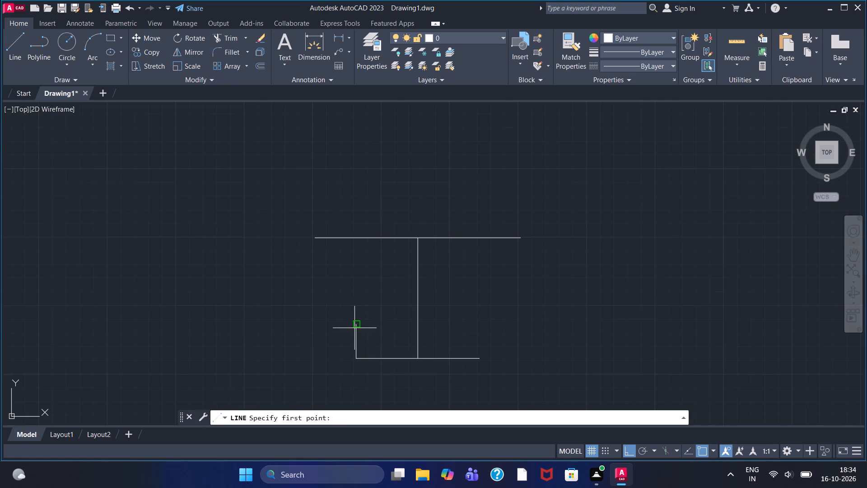
left_click(354, 328)
left_click(429, 331)
key("Escape")
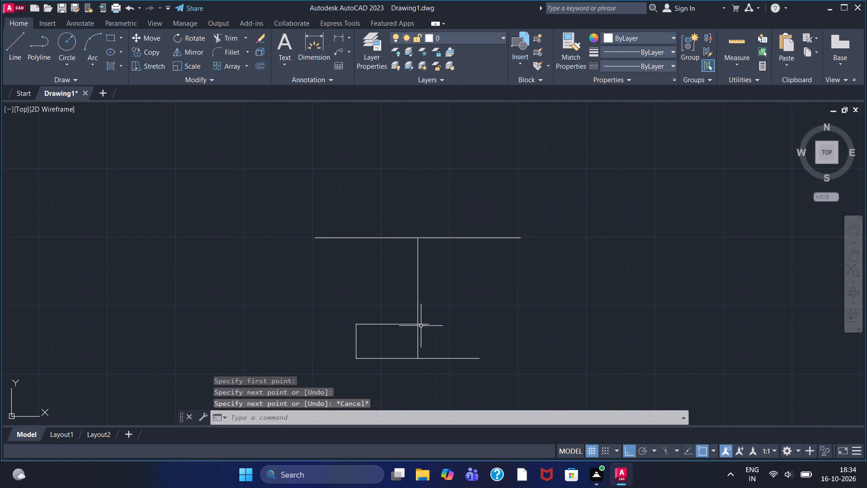
left_click(225, 38)
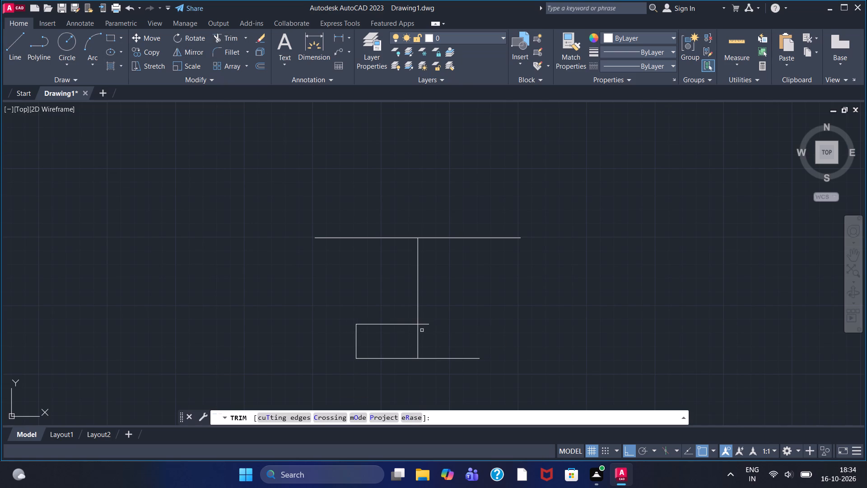
left_click(424, 325)
Draw a 50 mm diameter circle centred where the short horizontal line meets the 88 mm vertical line.
left_click(66, 60)
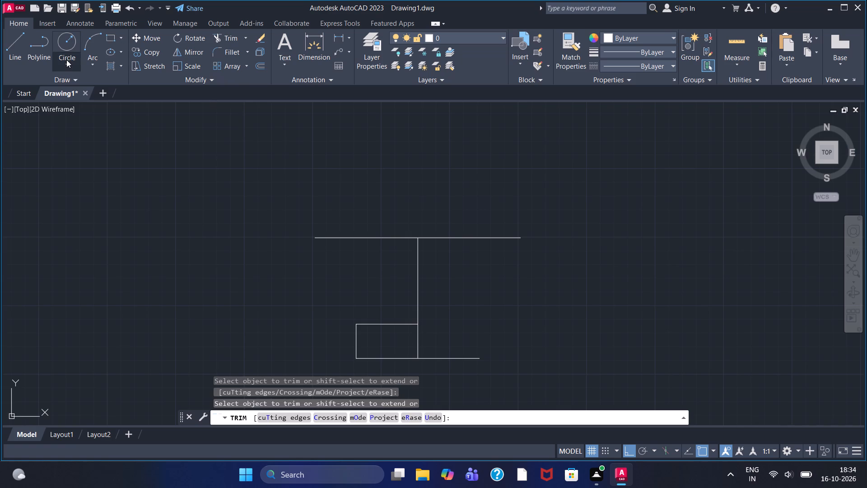
left_click(104, 108)
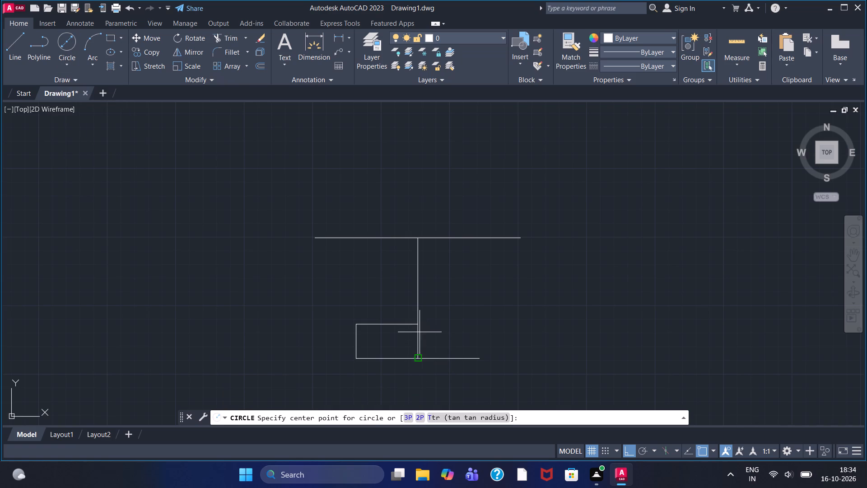
left_click(417, 325)
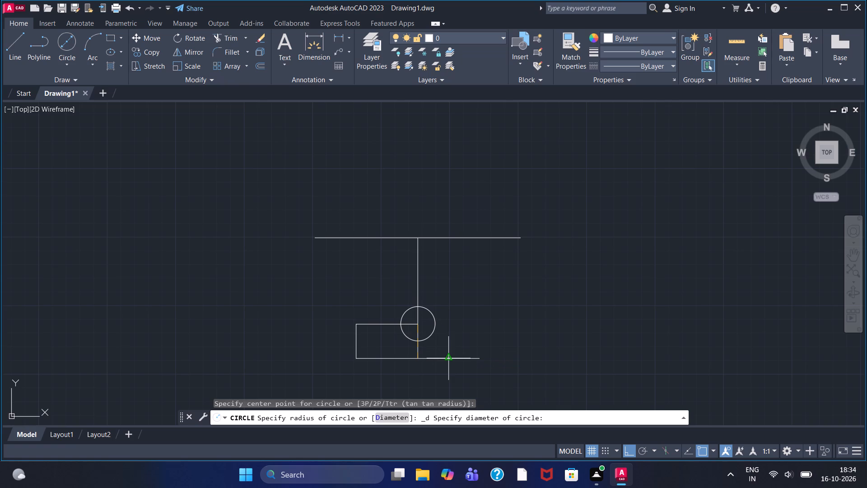
type("50")
key("Return")
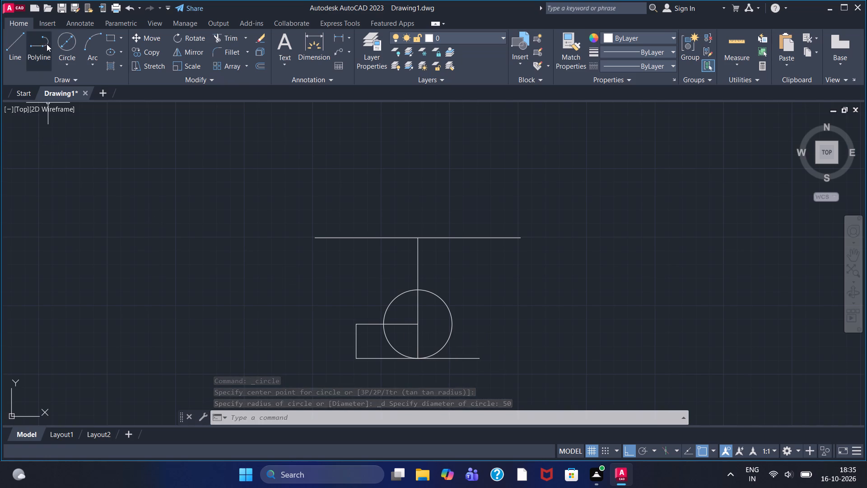
Draw a smaller concentric circle about 33 mm in diameter inside the 50 mm circle.
left_click(62, 48)
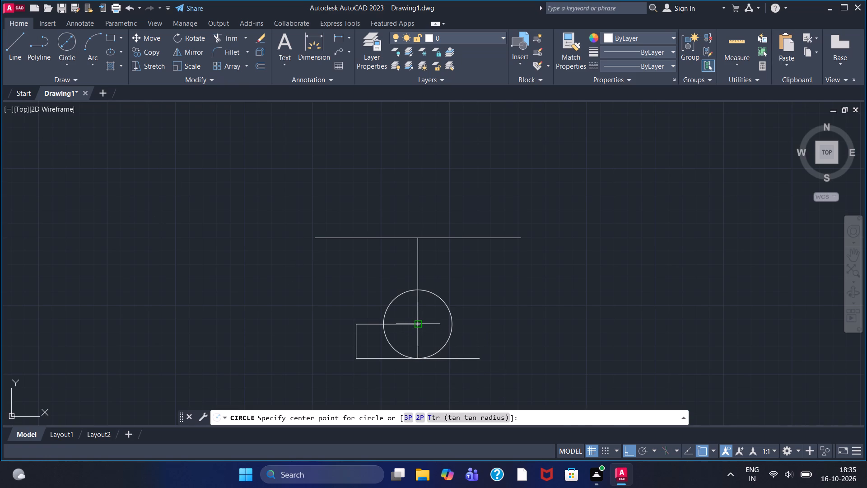
left_click_drag(418, 326, 424, 332)
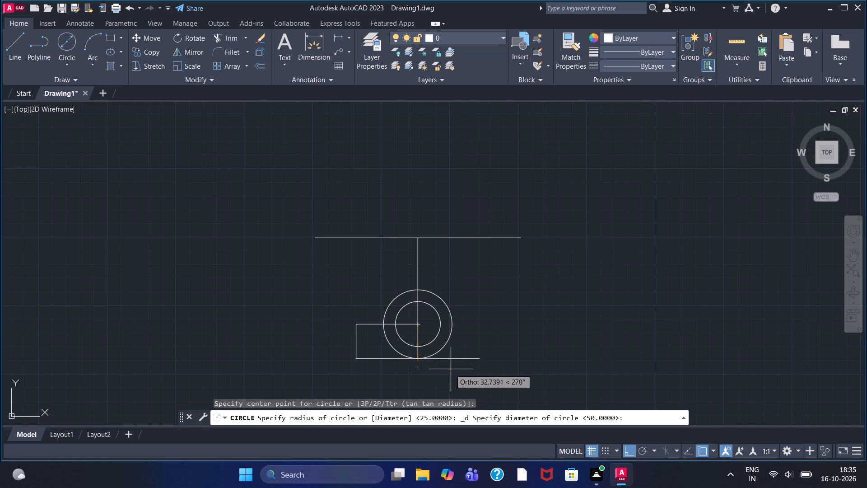
left_click(451, 369)
key("Escape")
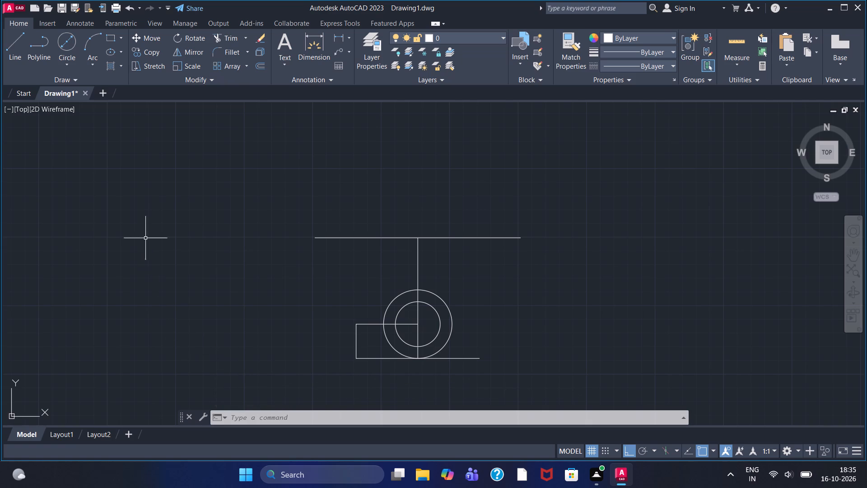
Draw a start-end-radius arc from the top of the 25 mm edge, curving up and to the left.
left_click(93, 58)
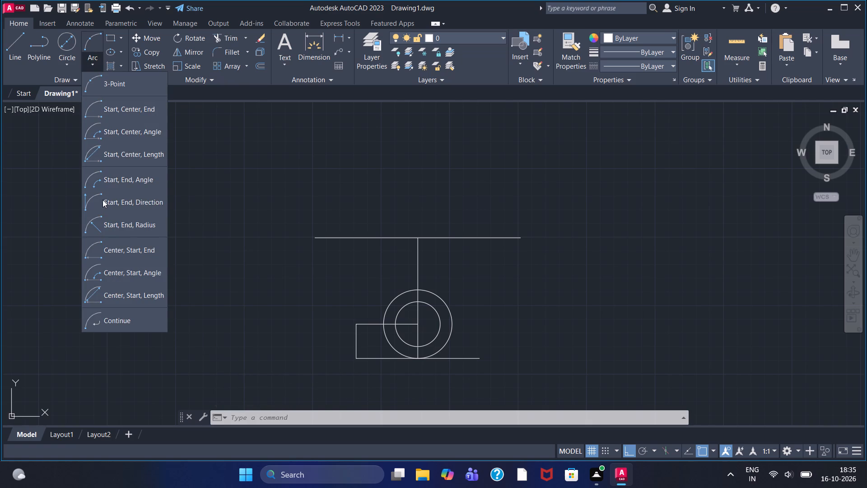
left_click(123, 230)
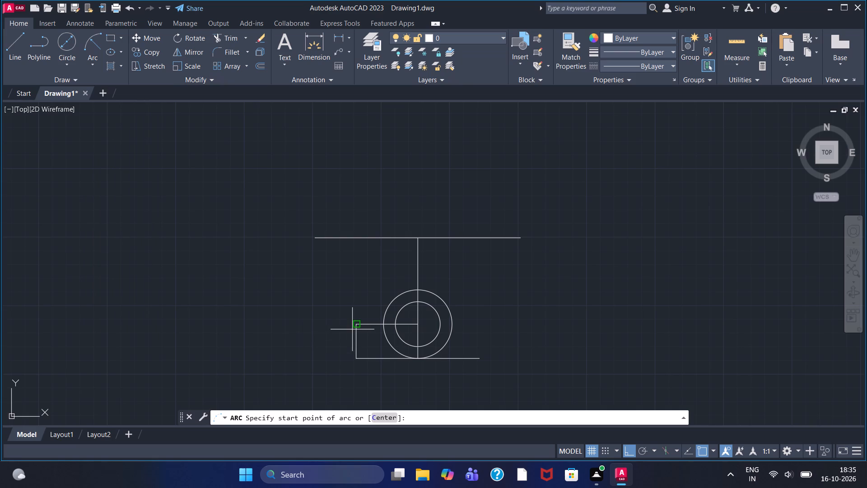
left_click(355, 326)
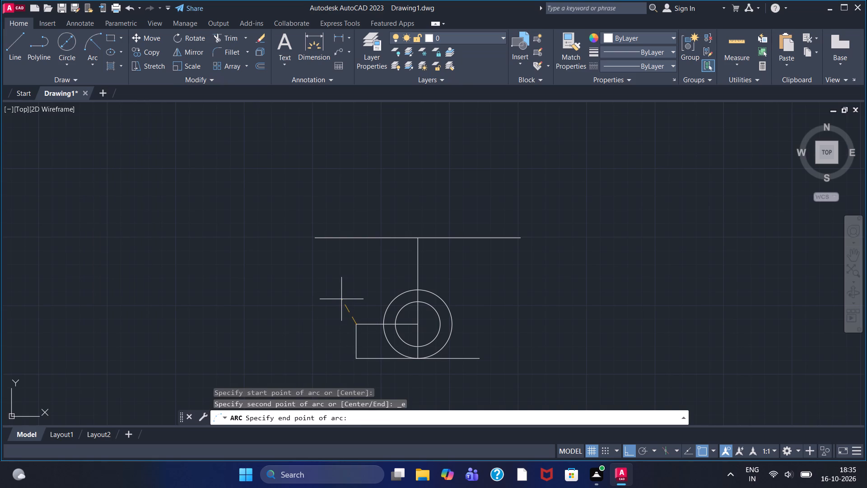
left_click(341, 299)
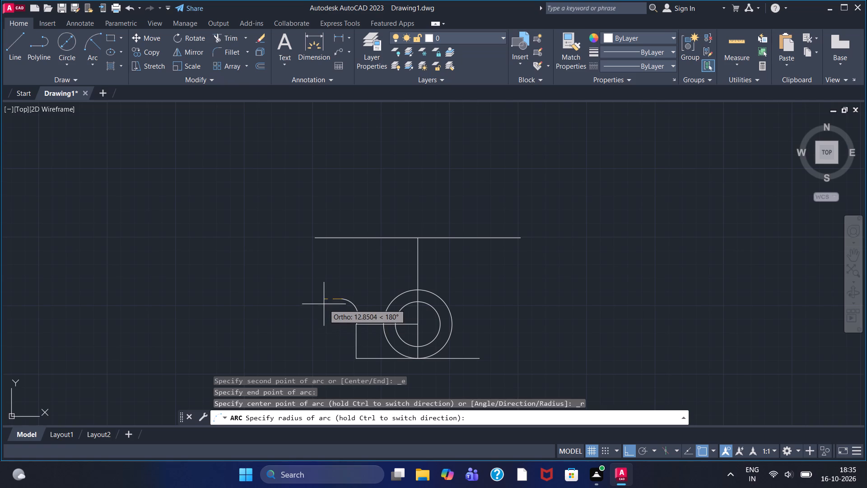
left_click(322, 300)
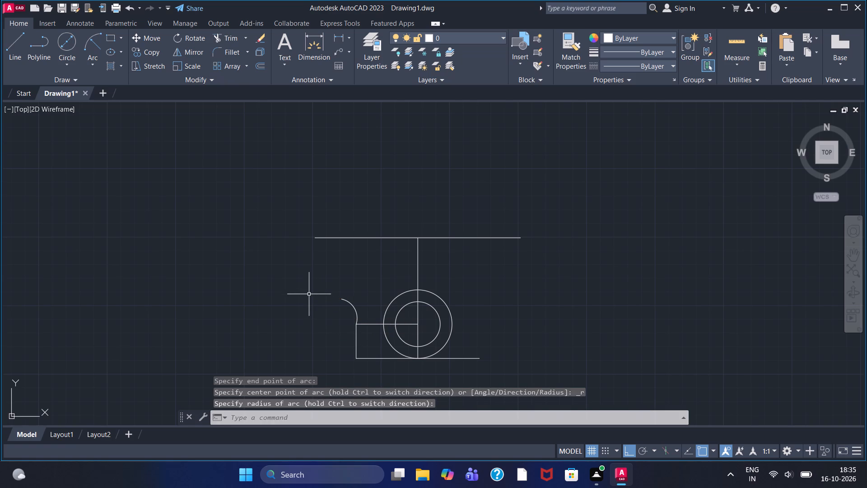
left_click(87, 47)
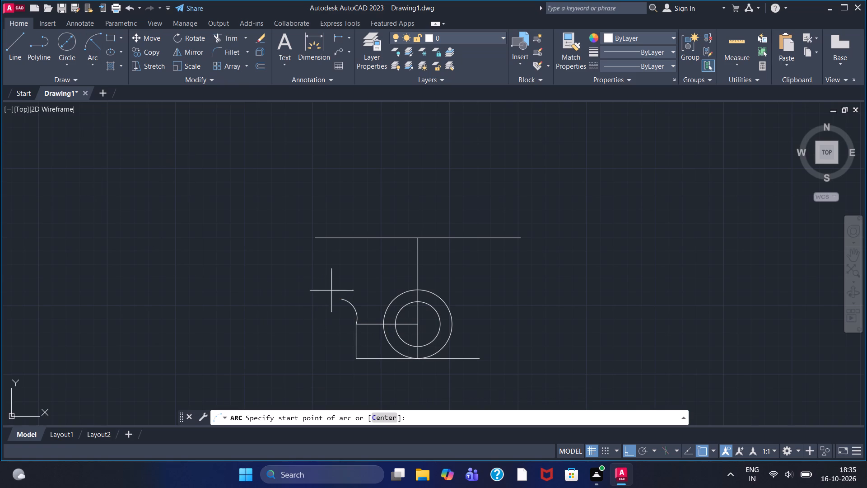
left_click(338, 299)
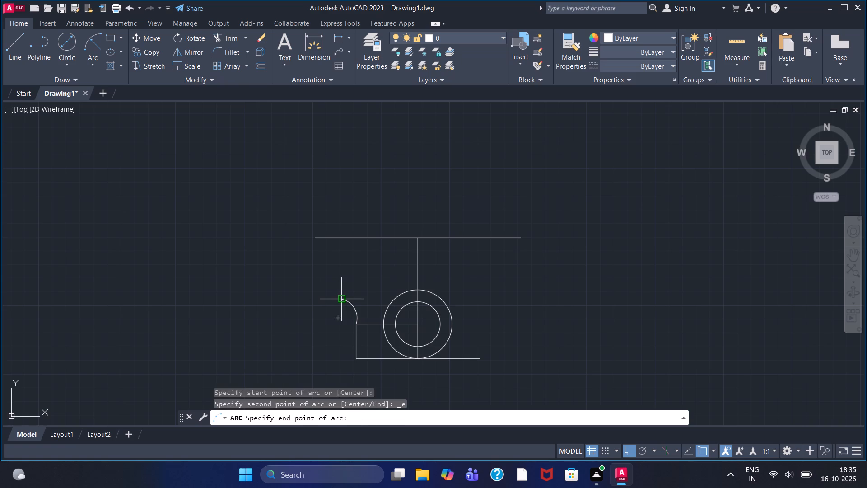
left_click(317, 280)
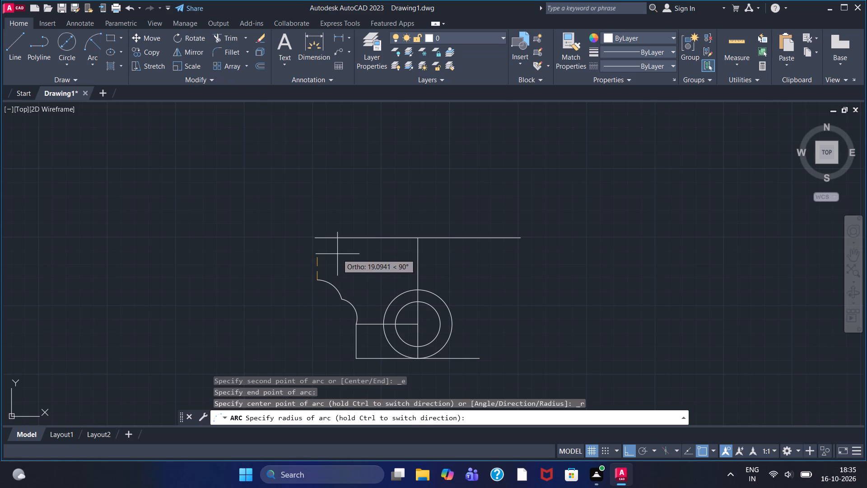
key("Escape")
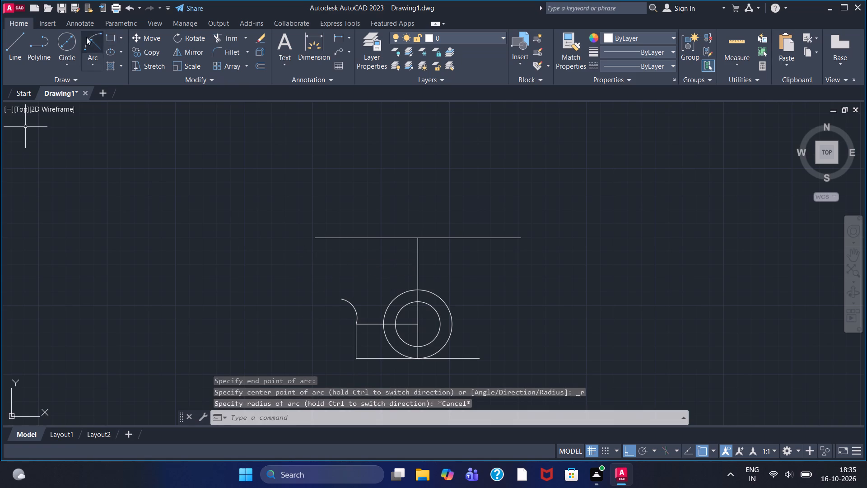
Draw an oppositely curved arc of about 15 mm radius from a point up and to the left down to the first arc's upper end.
left_click(81, 38)
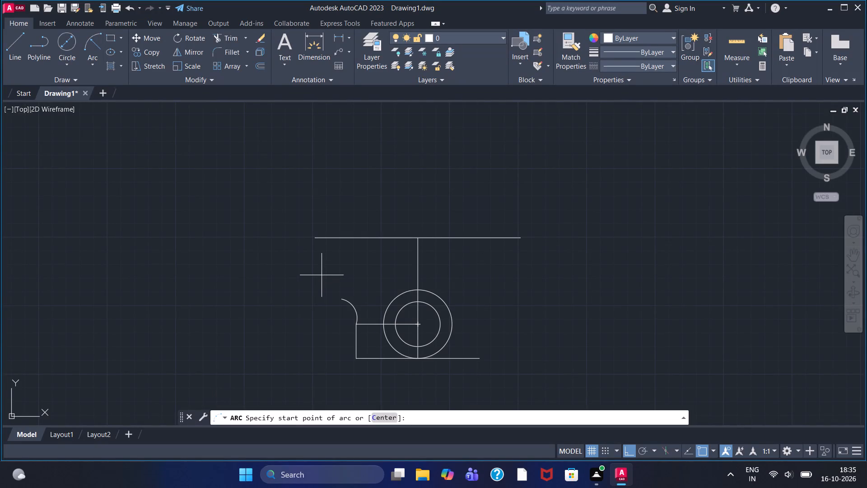
left_click(322, 275)
left_click(341, 302)
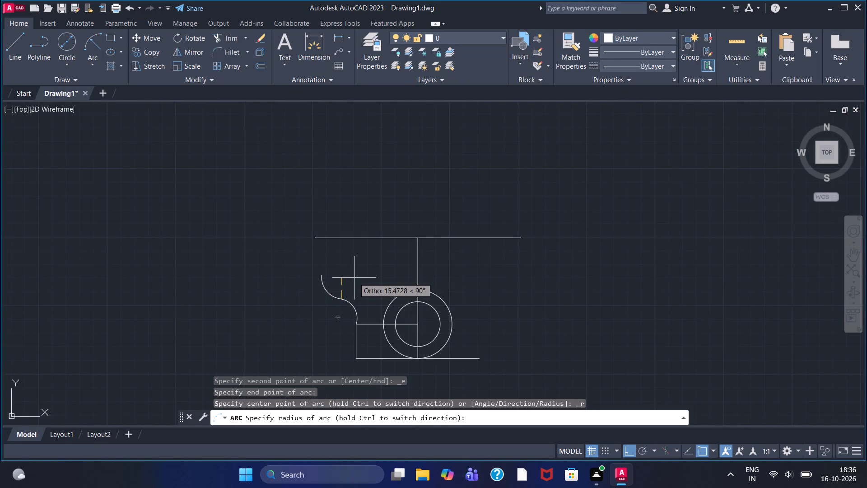
left_click(354, 278)
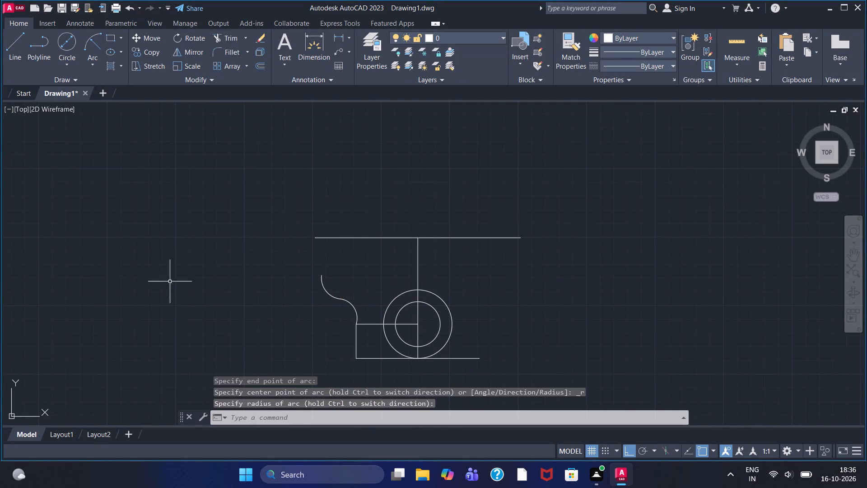
Draw a vertical line from the second arc's upper end up past the long top line and trim the overhang above it.
left_click(18, 47)
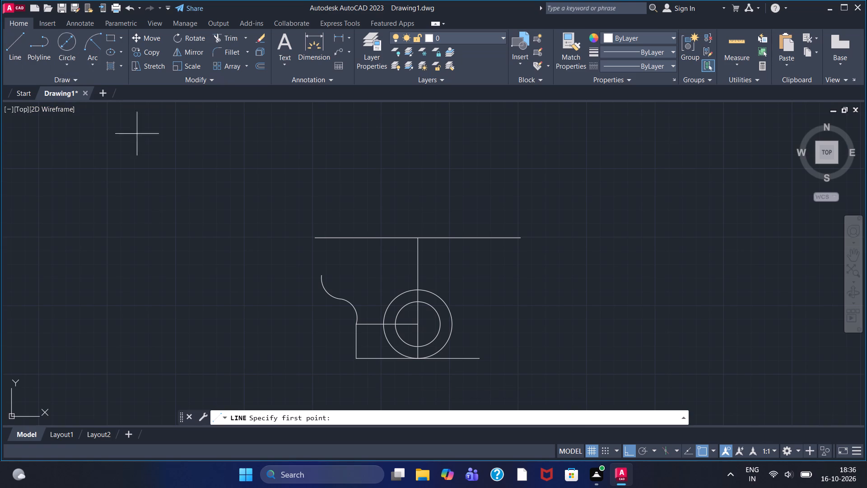
left_click(320, 274)
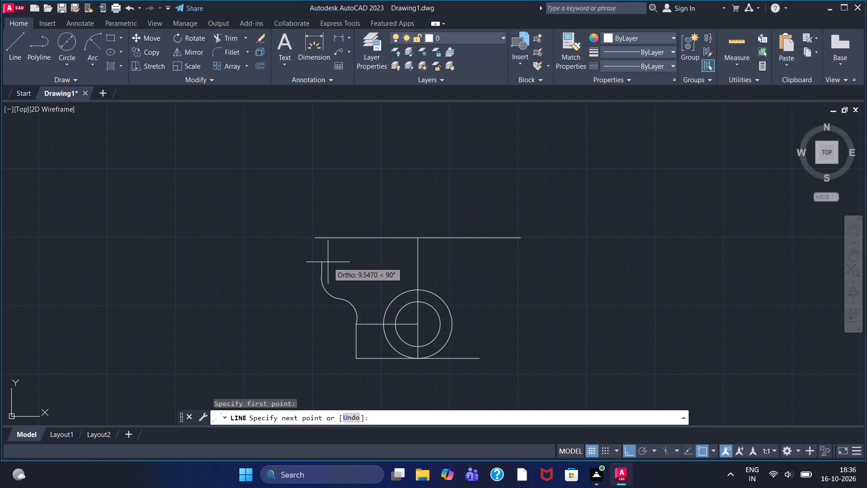
left_click(333, 225)
key("Escape")
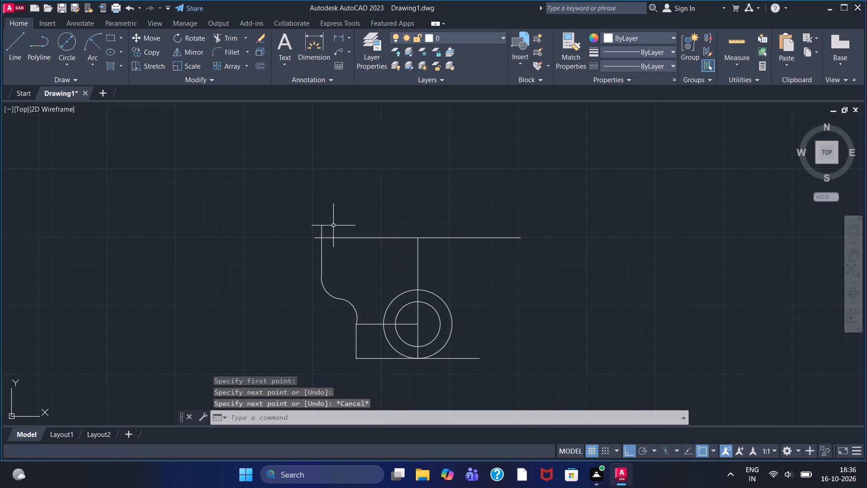
right_click(277, 197)
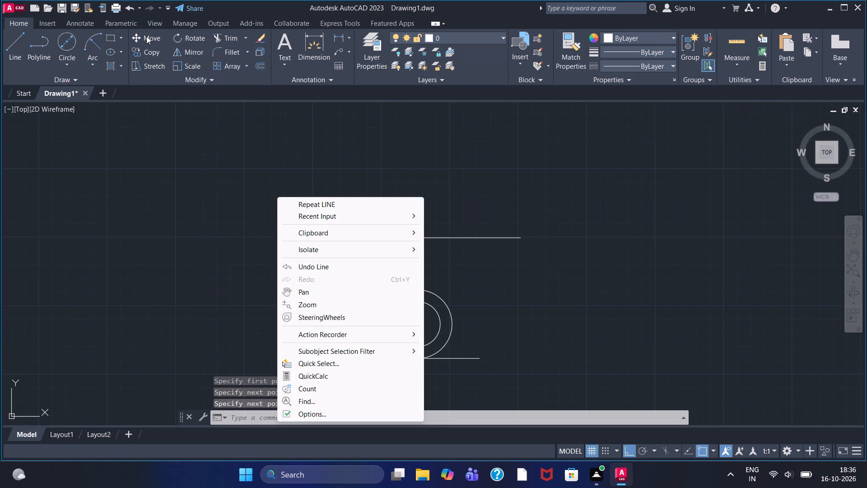
left_click(220, 40)
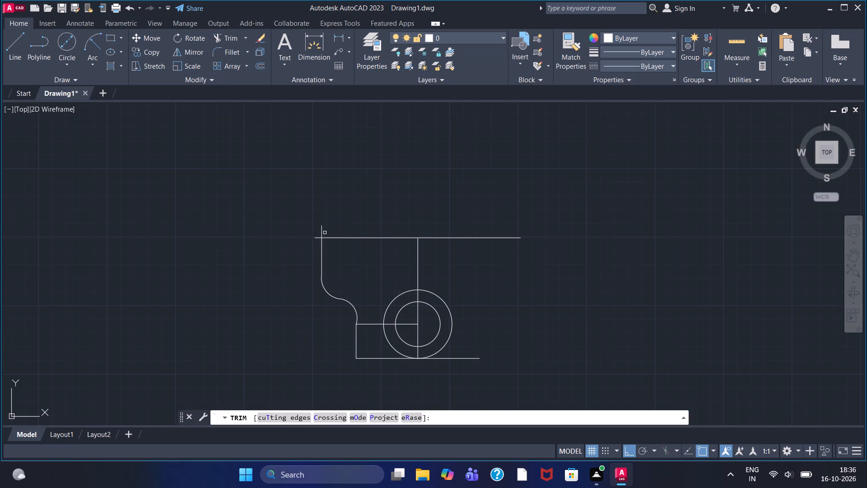
left_click(322, 230)
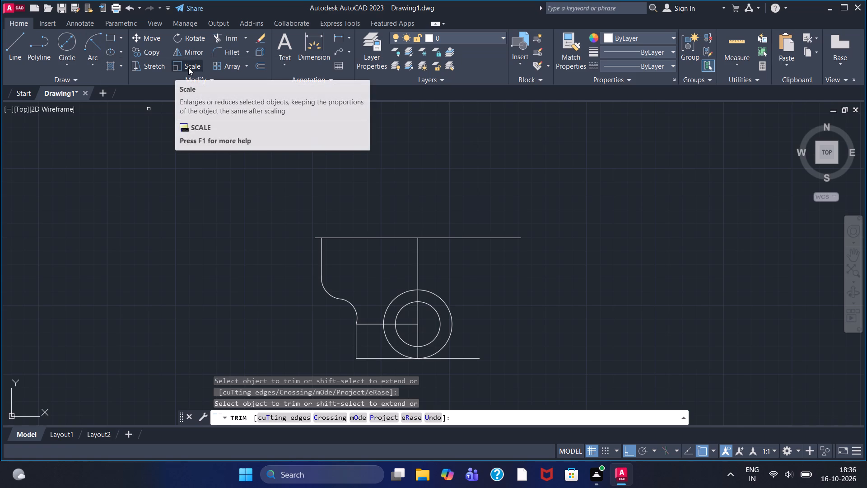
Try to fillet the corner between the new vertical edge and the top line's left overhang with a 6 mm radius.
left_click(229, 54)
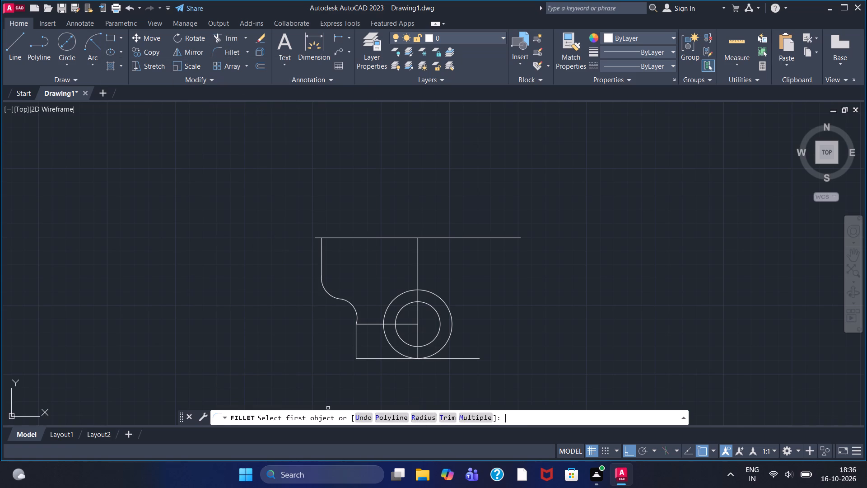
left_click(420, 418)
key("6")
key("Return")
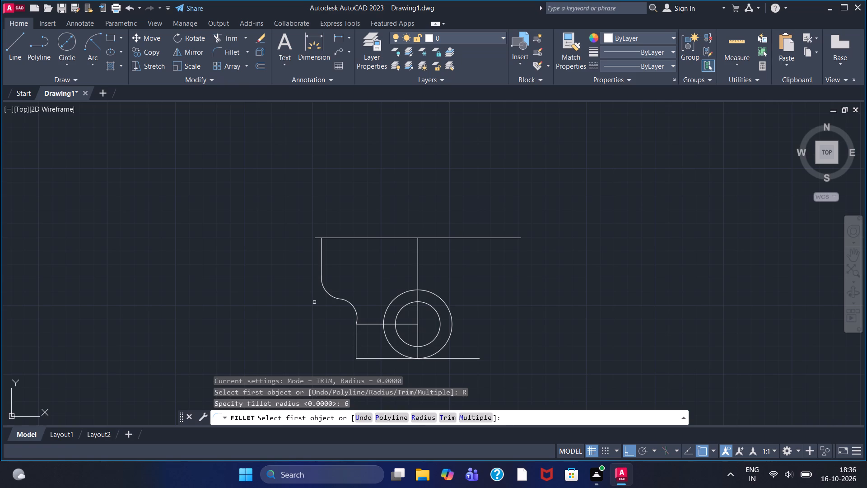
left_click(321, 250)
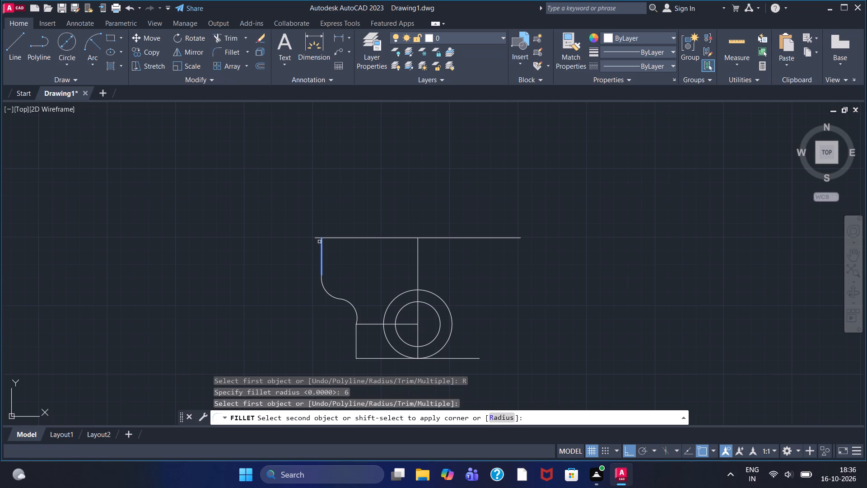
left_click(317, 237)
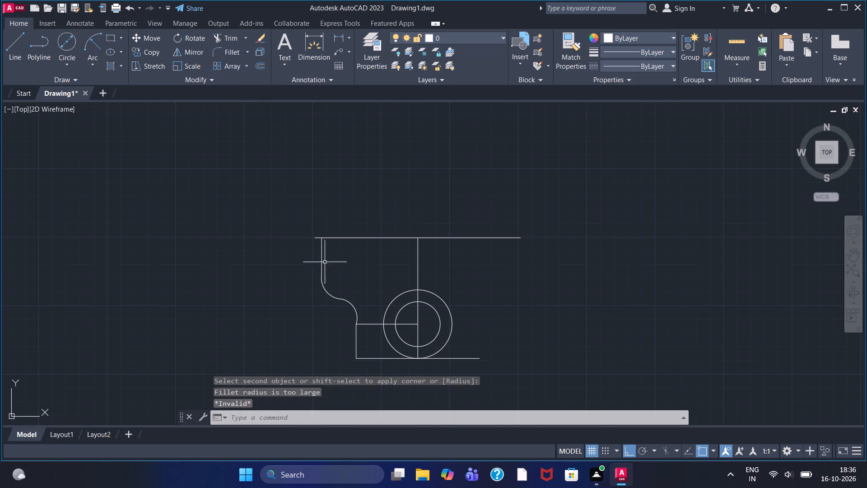
Draw a short horizontal helper line across the left vertical edge just below the top line.
scroll(316, 230, "up", 4)
key("Escape")
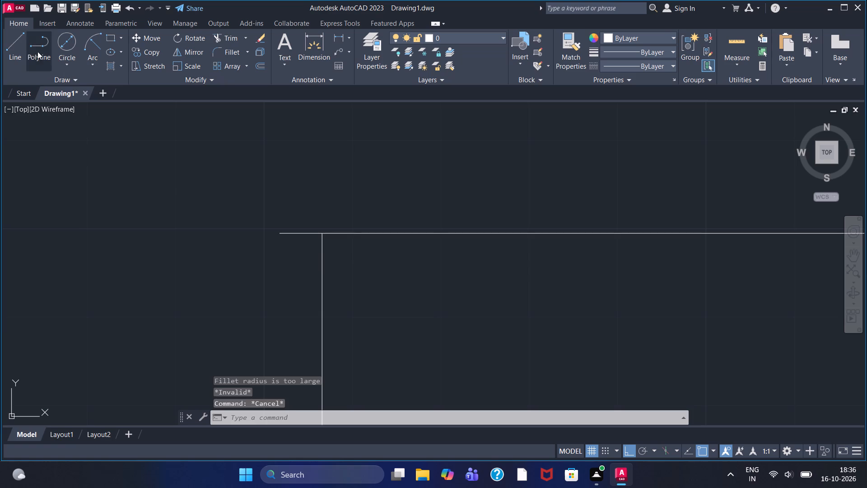
left_click(17, 47)
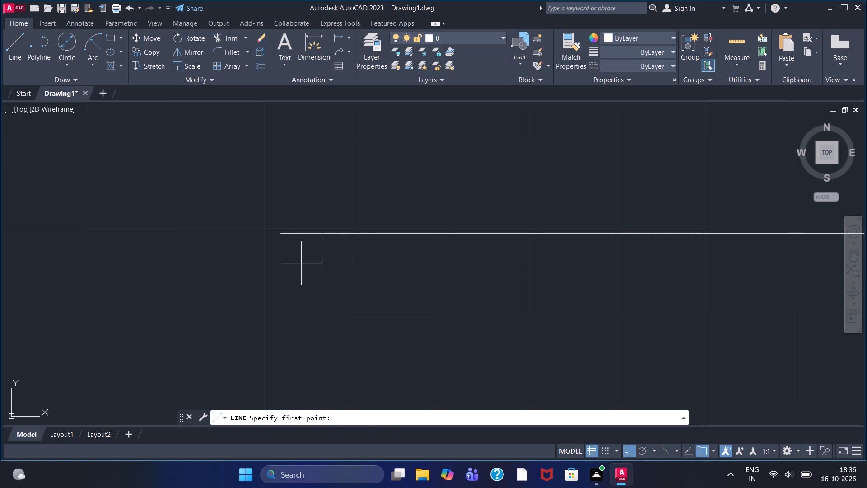
left_click(301, 263)
left_click_drag(315, 267, 328, 267)
left_click(382, 267)
key("Escape")
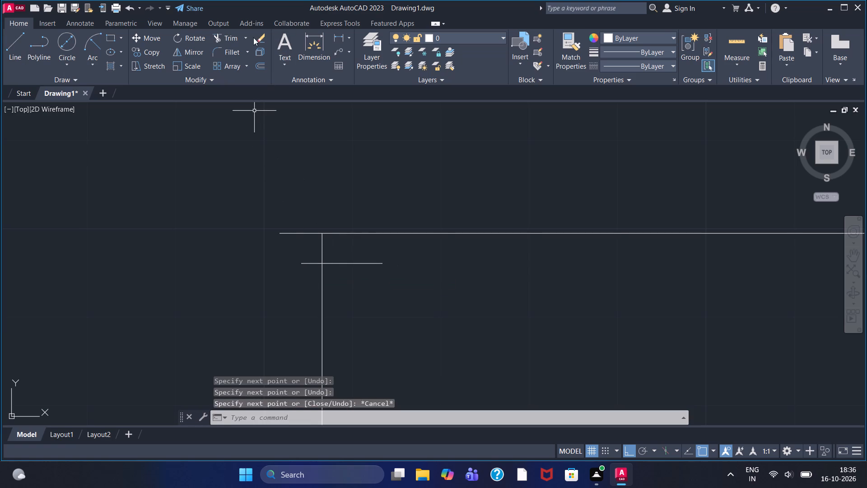
Trim the left vertical edge back to the helper line and remove all remaining pieces of the helper line.
left_click(239, 37)
left_click(320, 253)
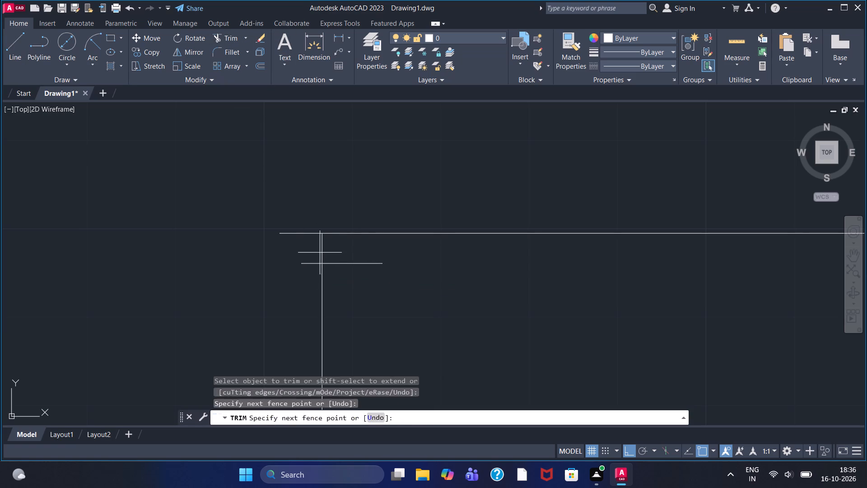
left_click(322, 253)
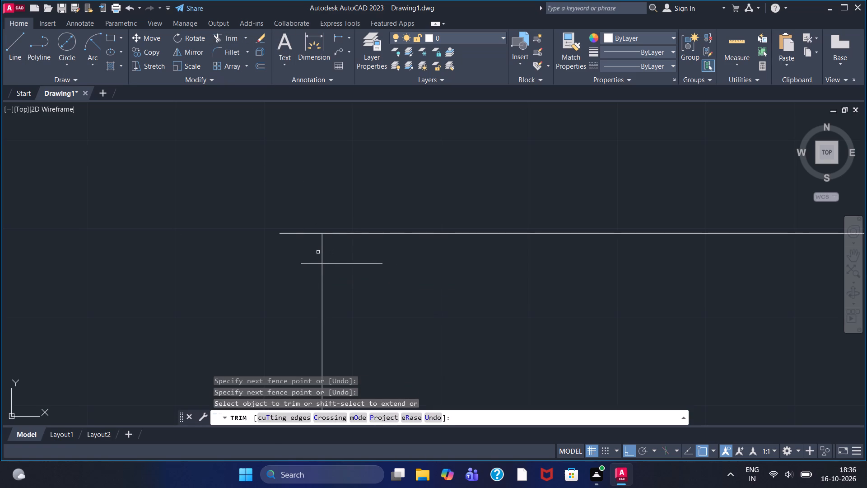
left_click(321, 254)
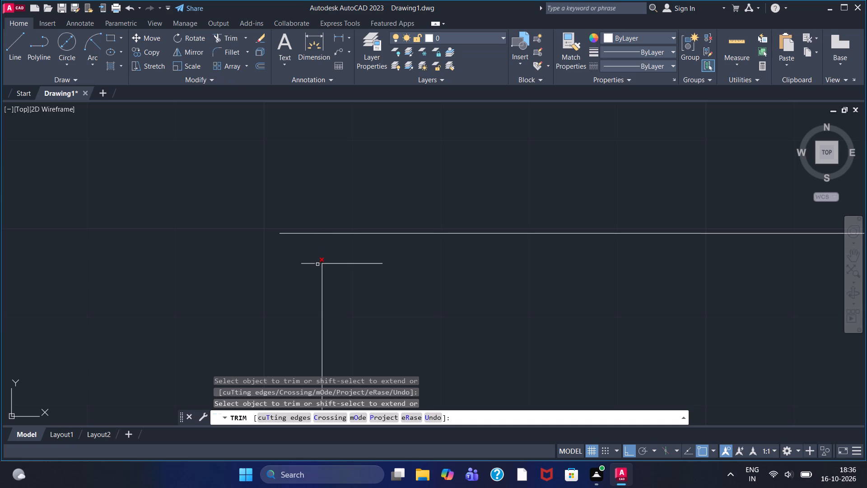
left_click(317, 264)
left_click(349, 263)
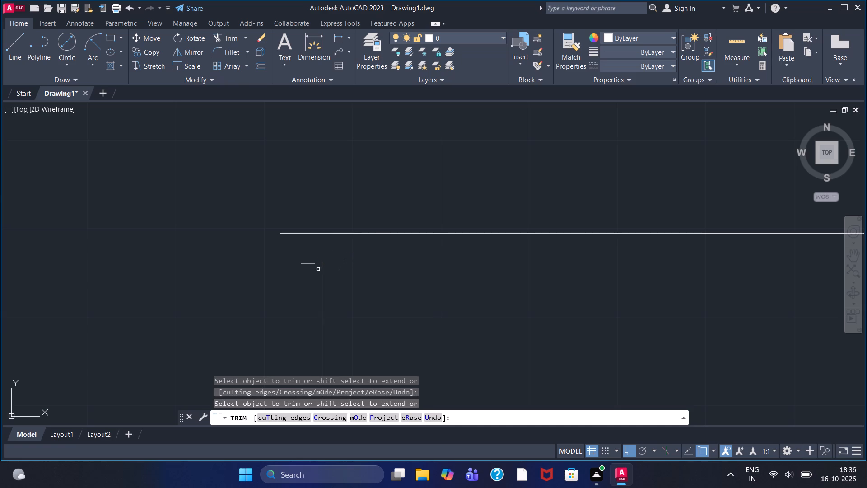
left_click(307, 263)
Draw a start-end-radius arc from the shortened vertical edge's upper end to the left end of the top line.
left_click(91, 43)
left_click(326, 262)
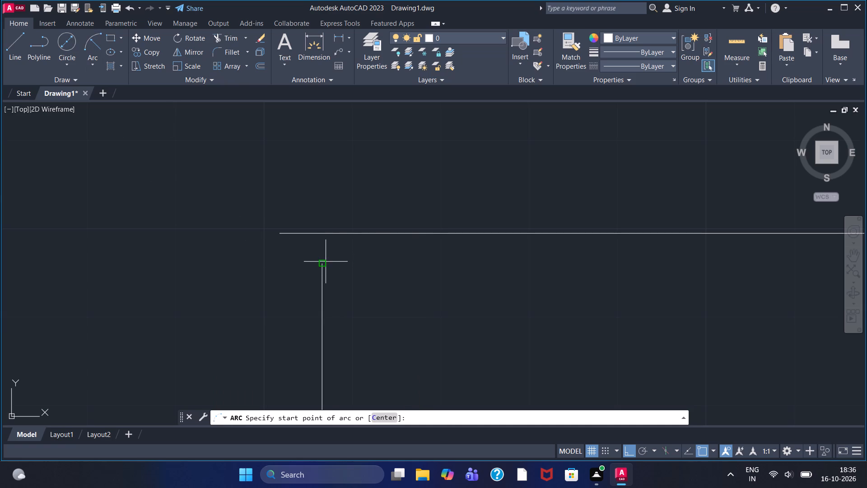
left_click(279, 234)
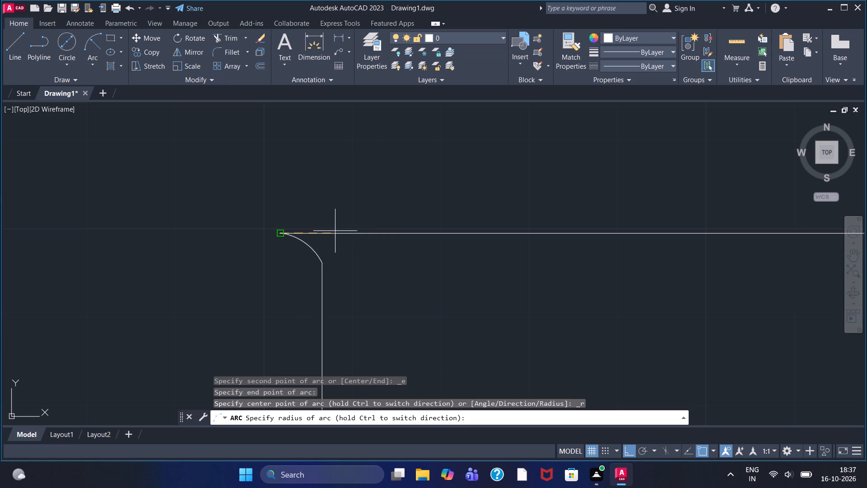
left_click(335, 231)
left_click(346, 257)
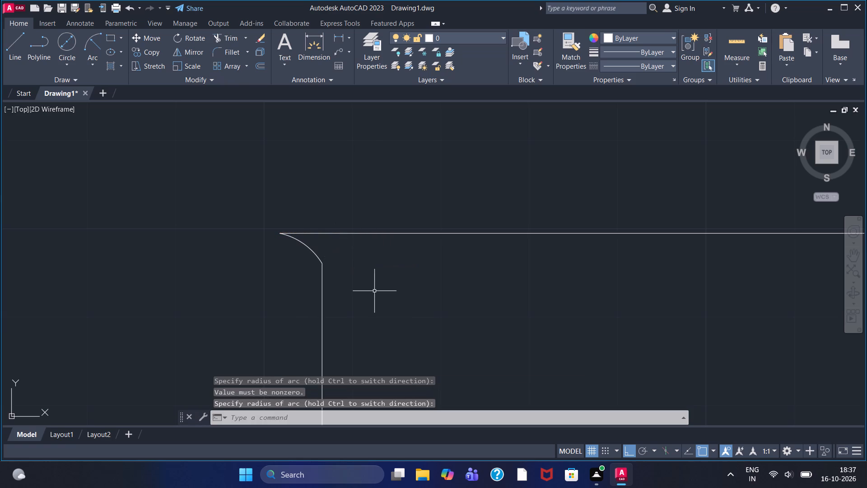
Draw a horizontal line about 21 mm long inward from the left vertical edge's upper end, below the top line.
left_click(14, 46)
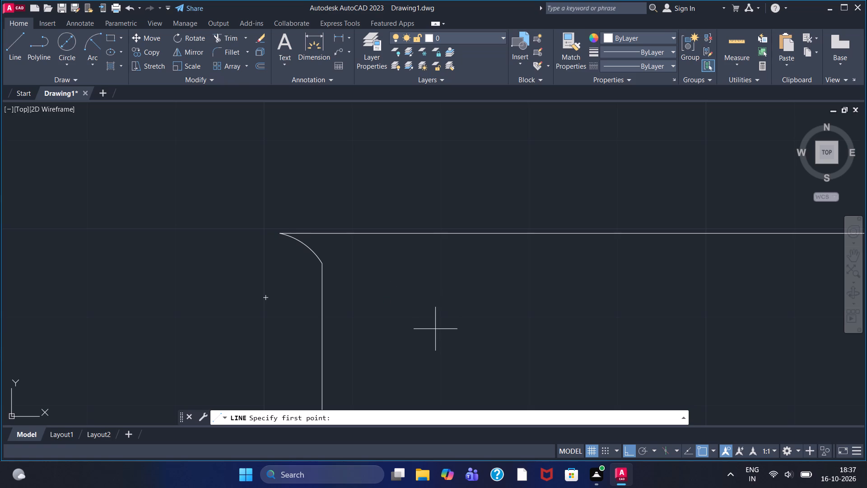
left_click(325, 263)
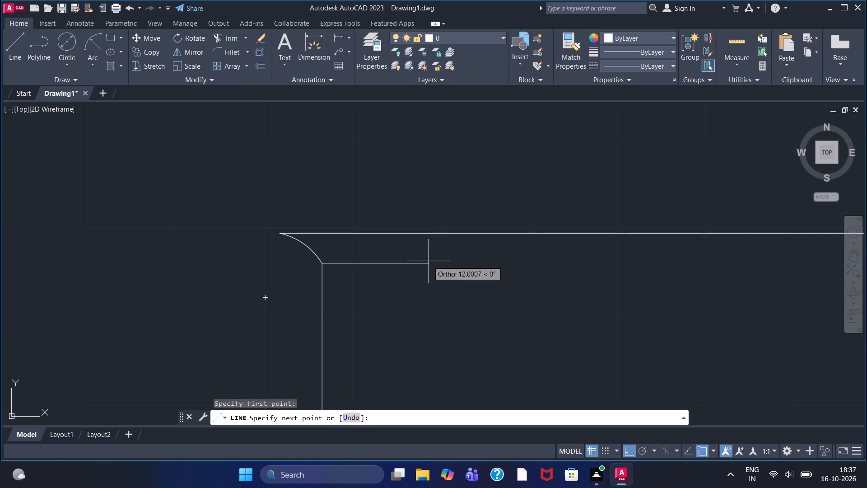
scroll(429, 261, "down", 3)
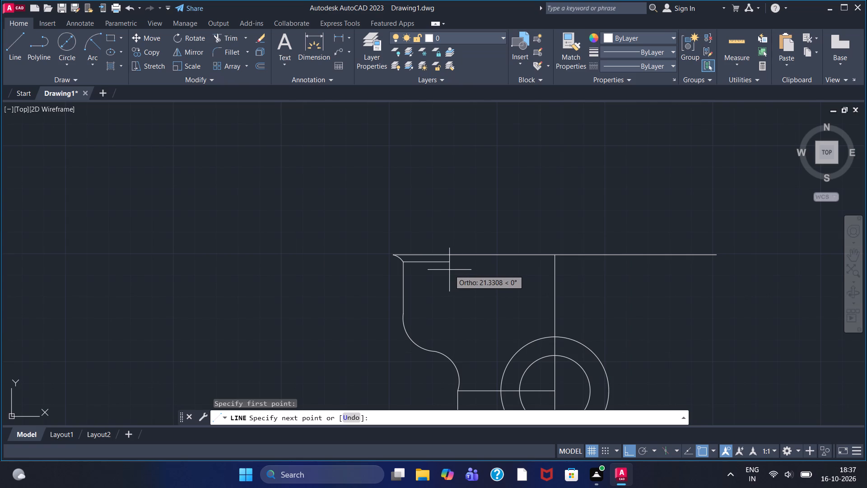
left_click(449, 270)
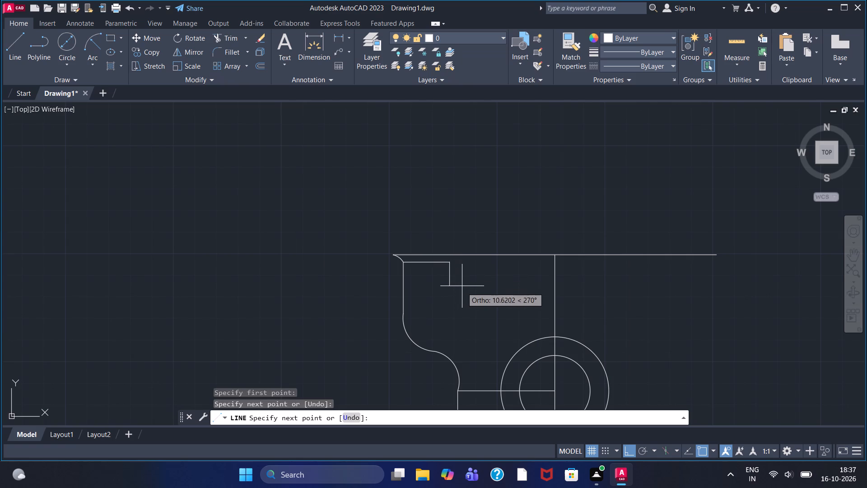
key("Escape")
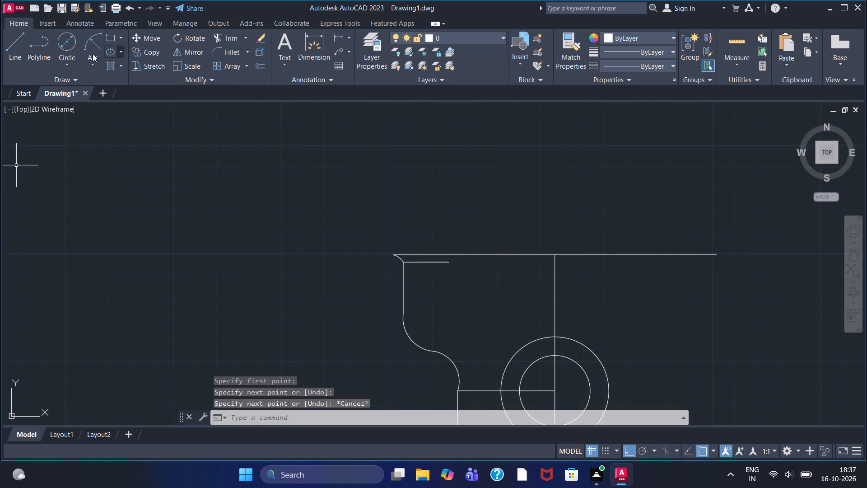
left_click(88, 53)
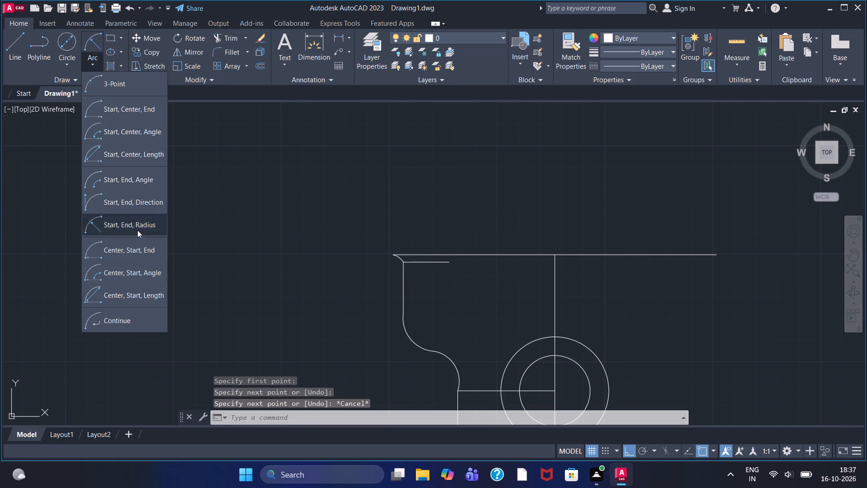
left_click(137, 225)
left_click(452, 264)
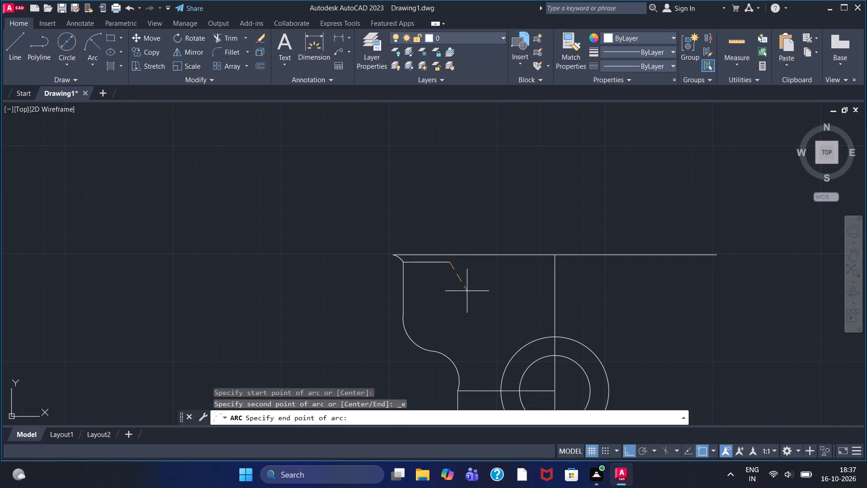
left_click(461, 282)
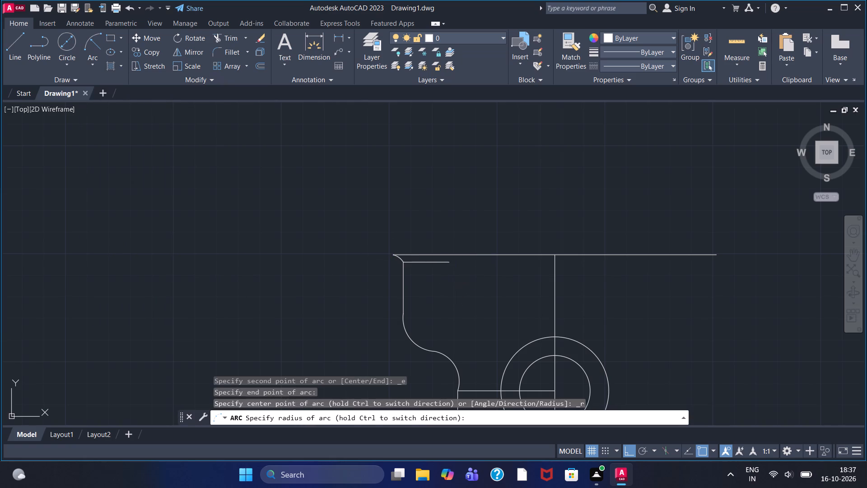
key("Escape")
Draw a start-end-radius arc from a point below and to the right up to the new horizontal line's inner end.
left_click(82, 46)
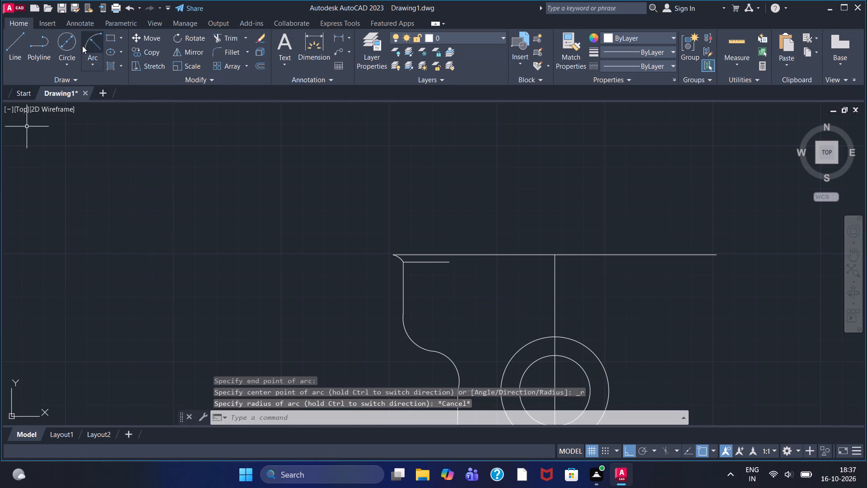
left_click(464, 282)
left_click(450, 264)
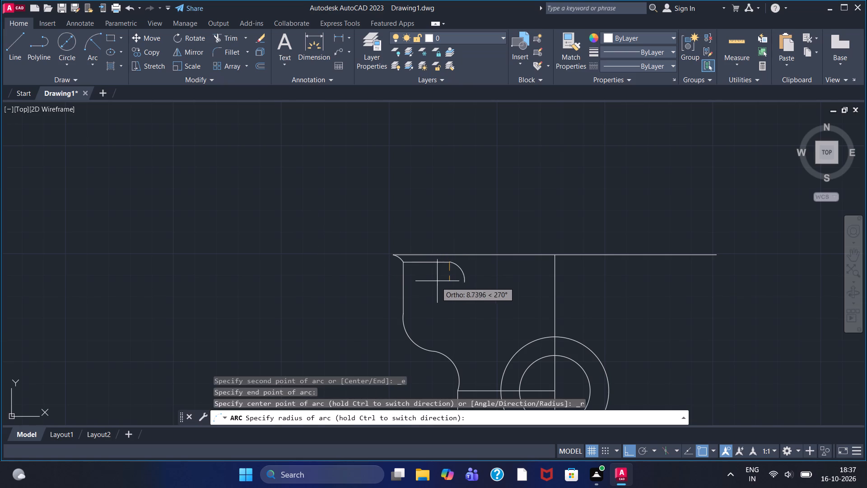
left_click(439, 284)
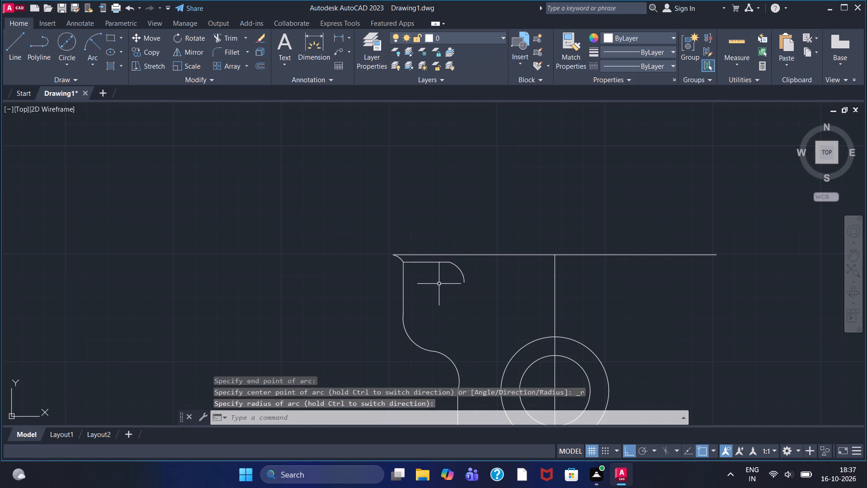
Draw a short vertical line straight down from the lower end of the new arc.
left_click(6, 49)
left_click(461, 286)
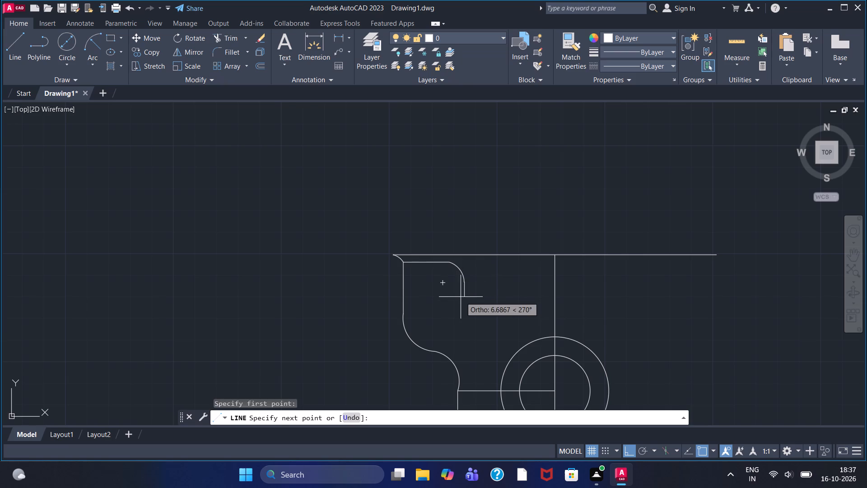
left_click(466, 305)
key("Escape")
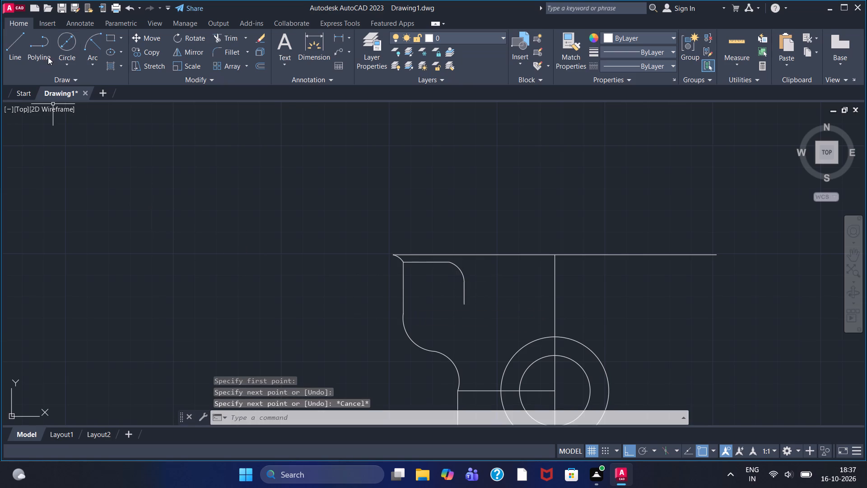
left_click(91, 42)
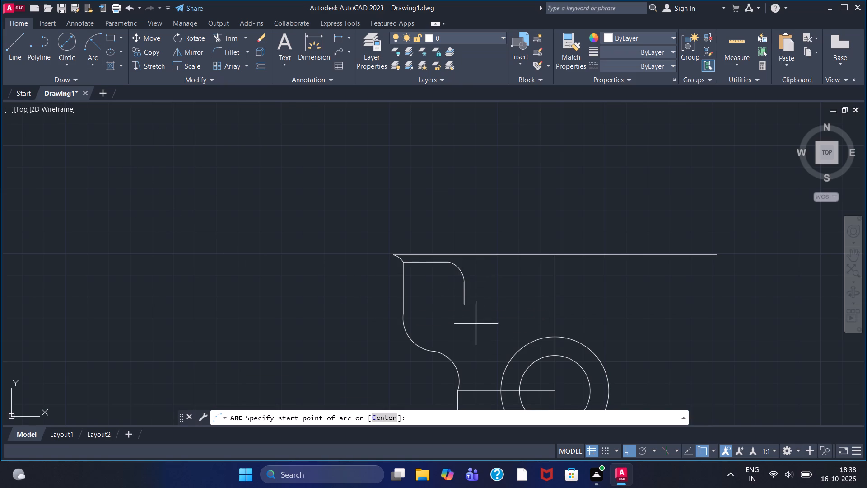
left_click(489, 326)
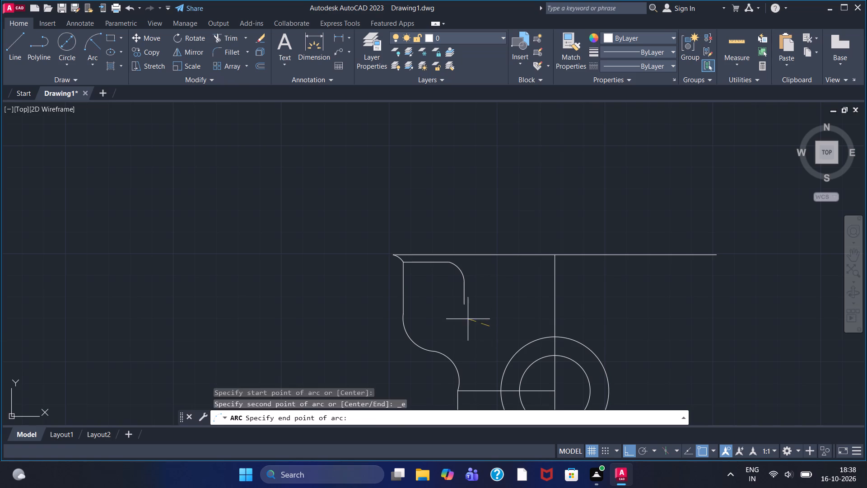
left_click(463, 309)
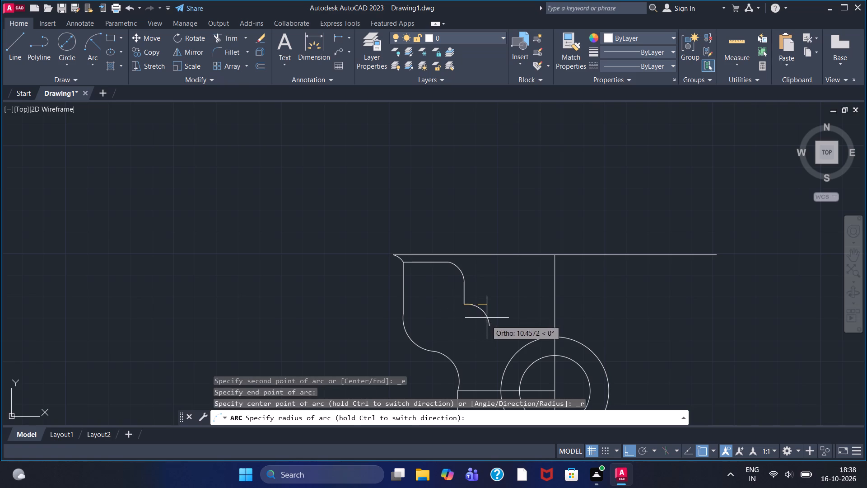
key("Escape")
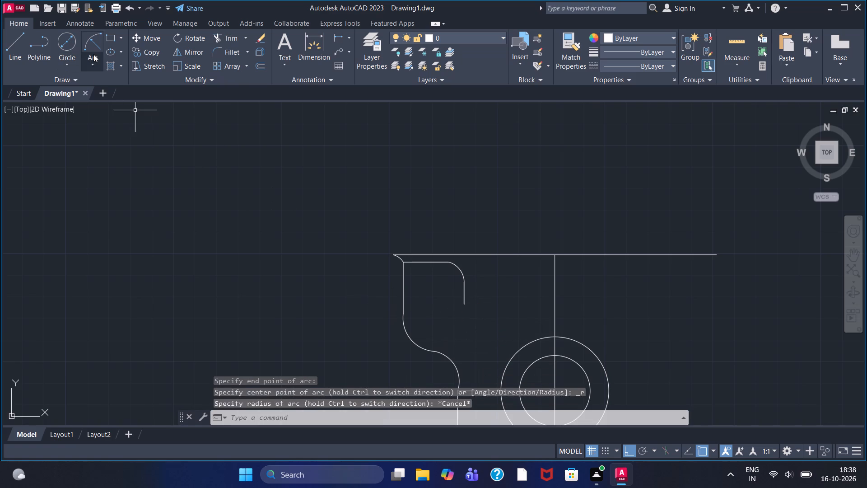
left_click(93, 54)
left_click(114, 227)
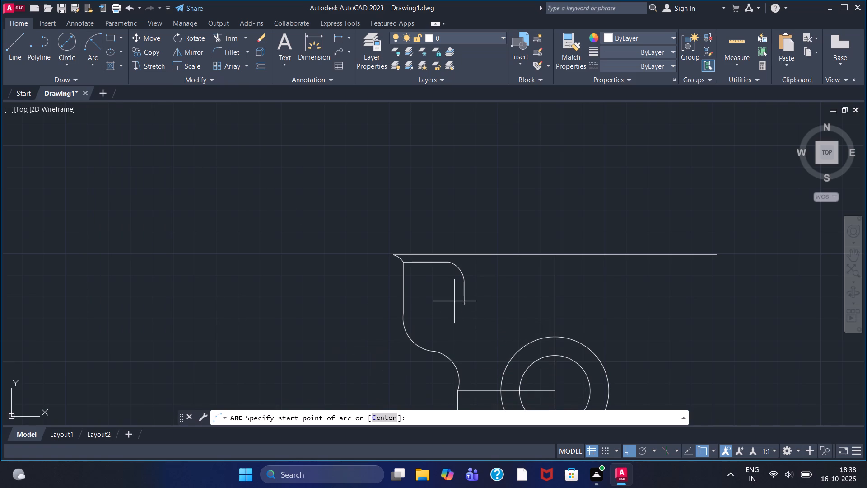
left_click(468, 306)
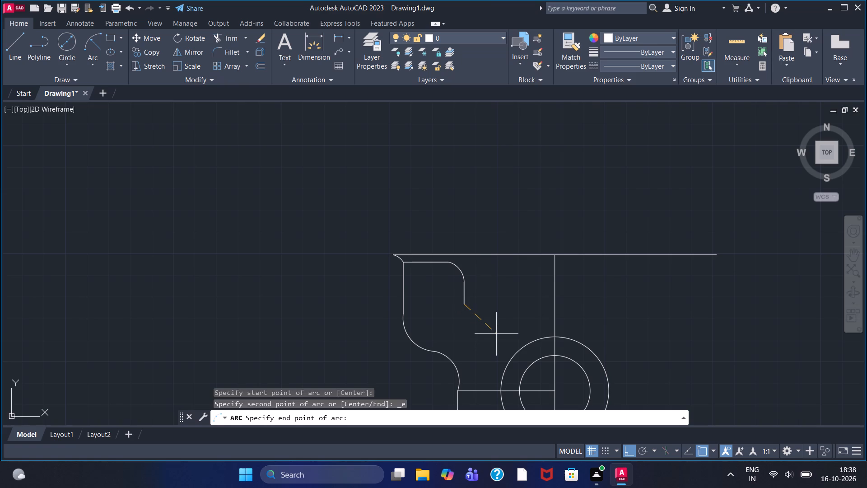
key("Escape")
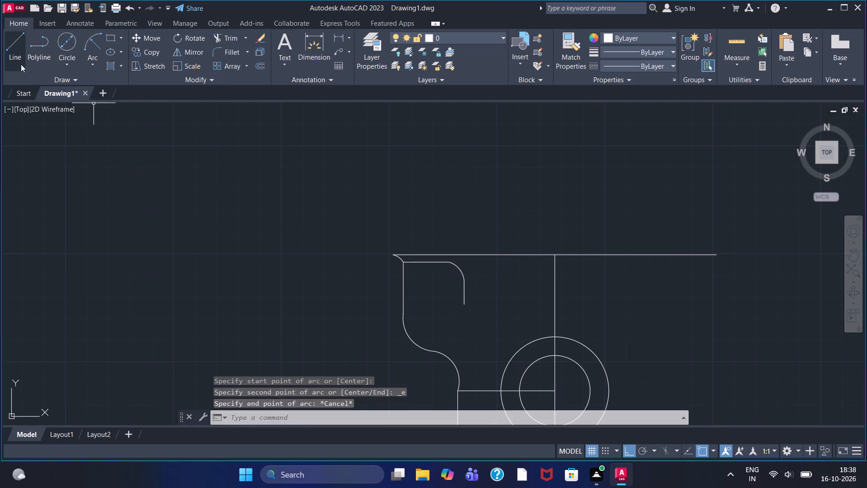
Draw a vertical line straight up from the outer circle's left quadrant, ending slightly below the short inner vertical line's lower end.
left_click(21, 64)
left_click(502, 391)
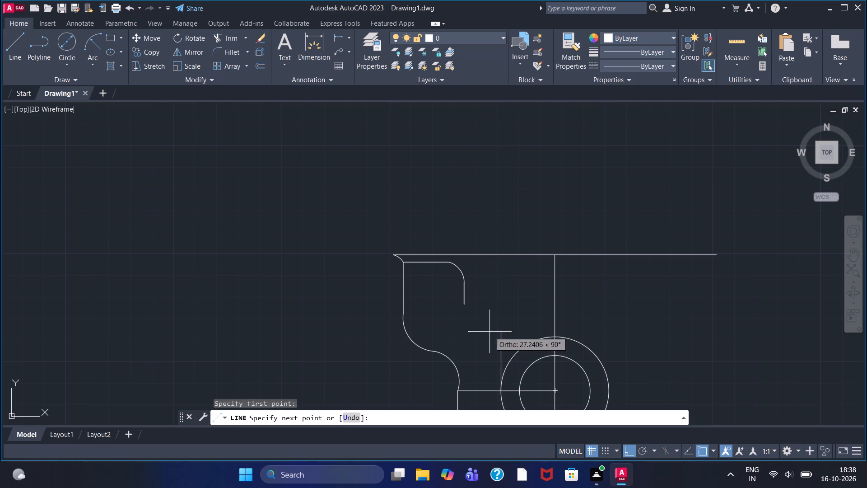
left_click(496, 320)
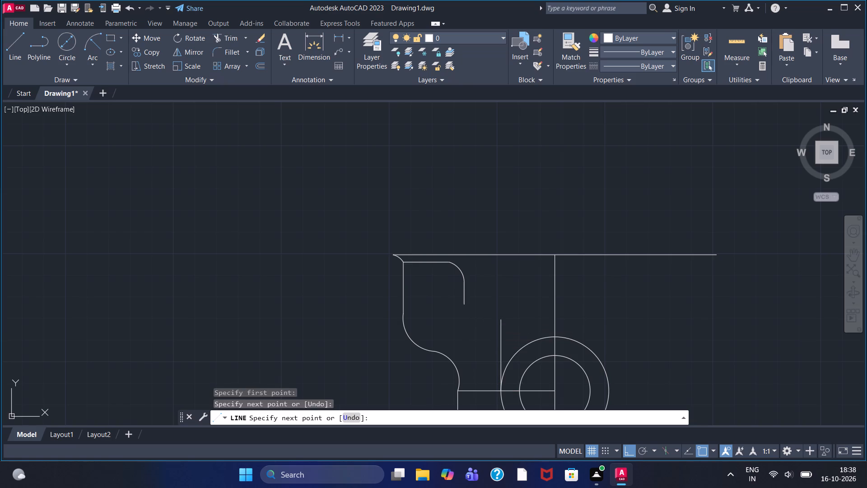
key("Escape")
Draw a start-end-radius arc from the short inner line's lower end to the top of the vertical line above the outer circle's left quadrant.
left_click(97, 37)
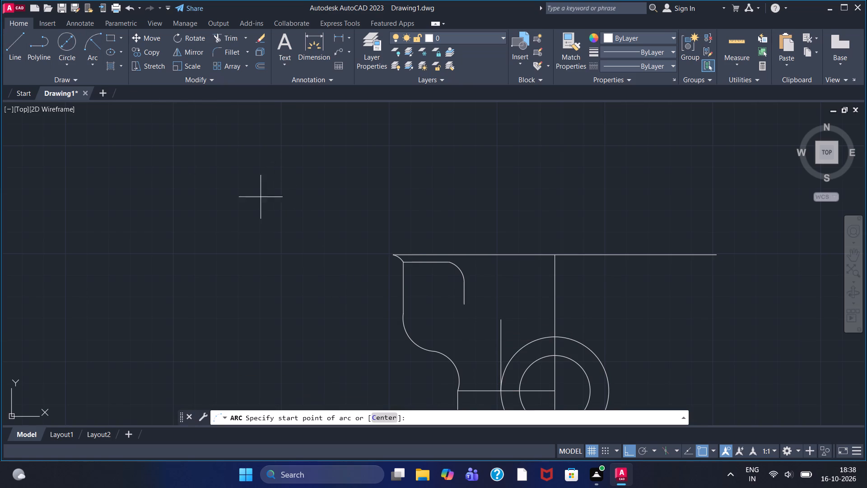
left_click(467, 304)
left_click(504, 321)
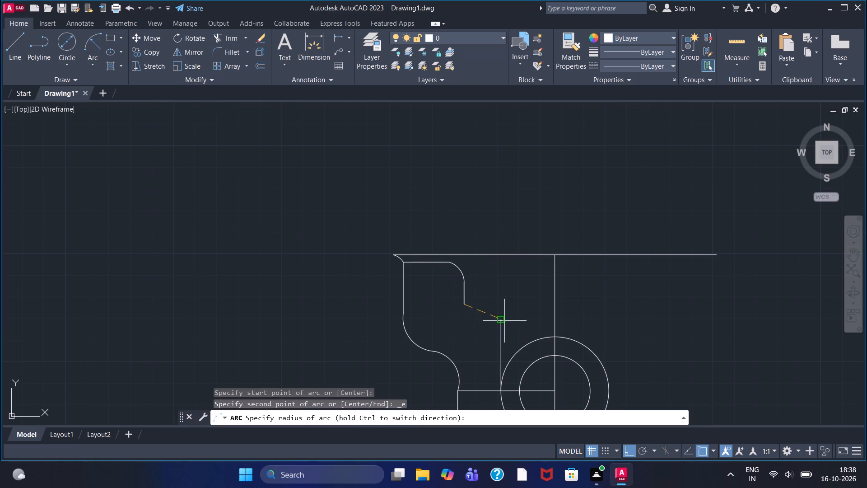
left_click(531, 313)
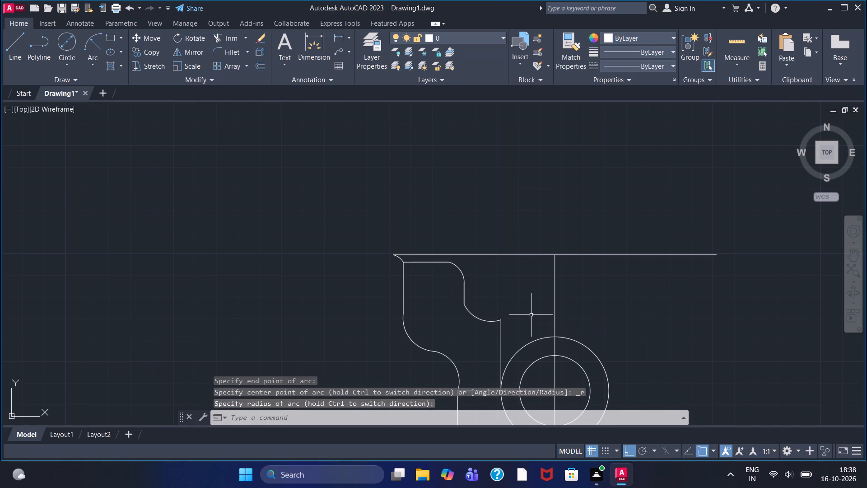
Mirror the ten lines and arcs of the bracket's left profile about the vertical centreline through the circles, keeping the source objects.
scroll(532, 336, "down", 1)
scroll(531, 337, "up", 1)
scroll(531, 337, "down", 1)
middle_click_drag(531, 326, 492, 267)
scroll(492, 267, "down", 1)
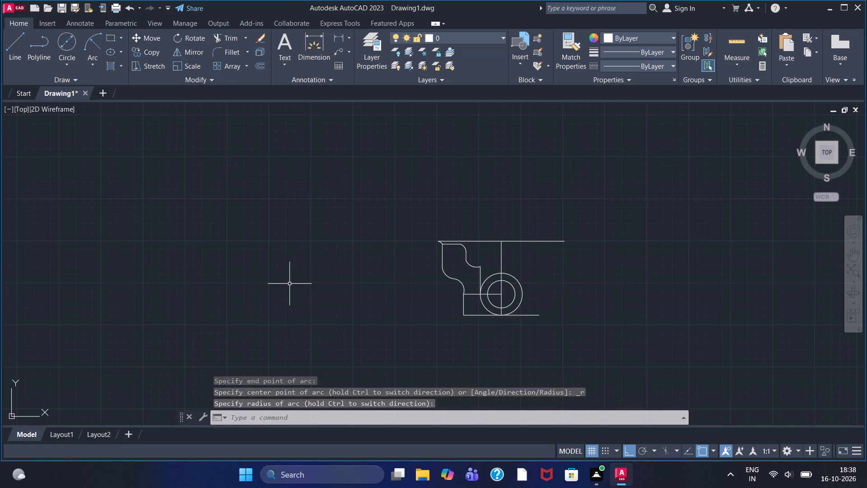
scroll(499, 262, "up", 1)
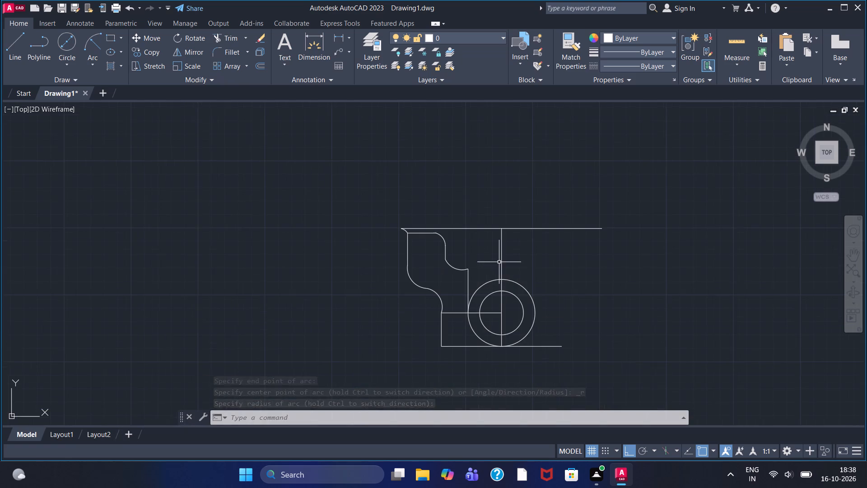
scroll(487, 269, "up", 1)
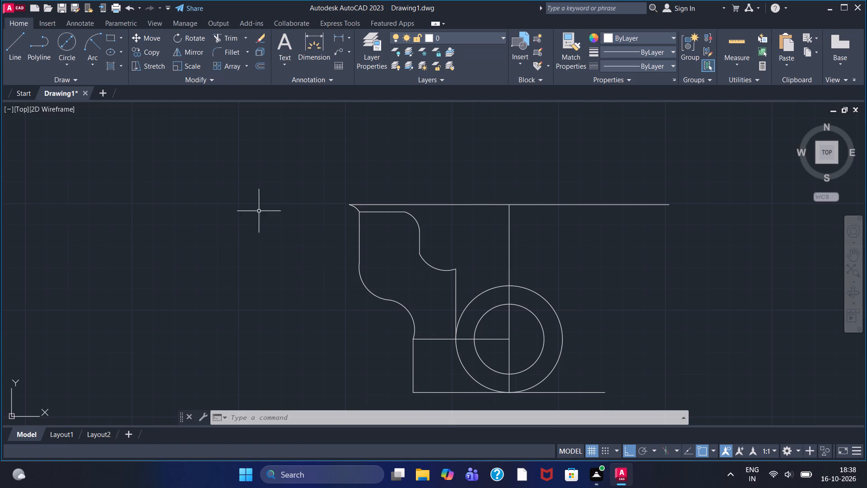
left_click(181, 47)
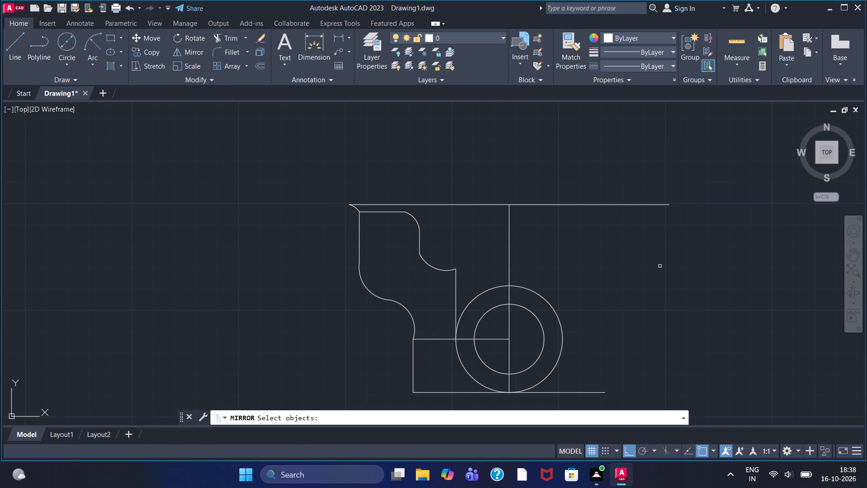
left_click(357, 209)
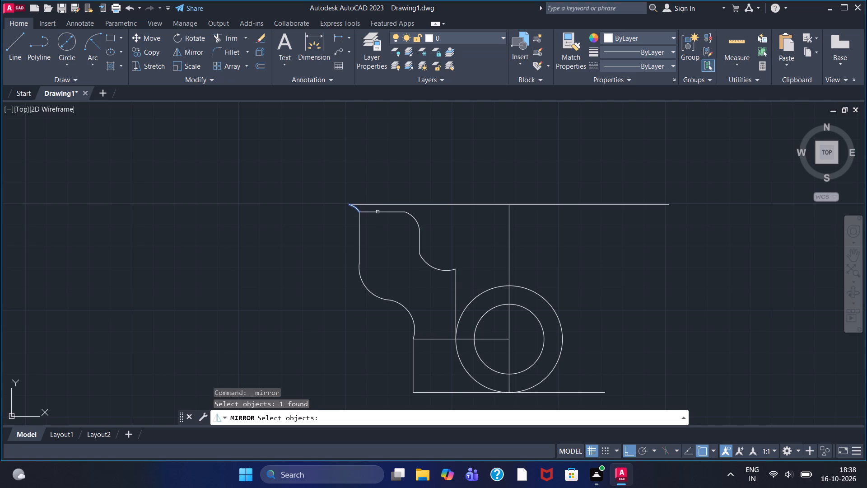
left_click(378, 212)
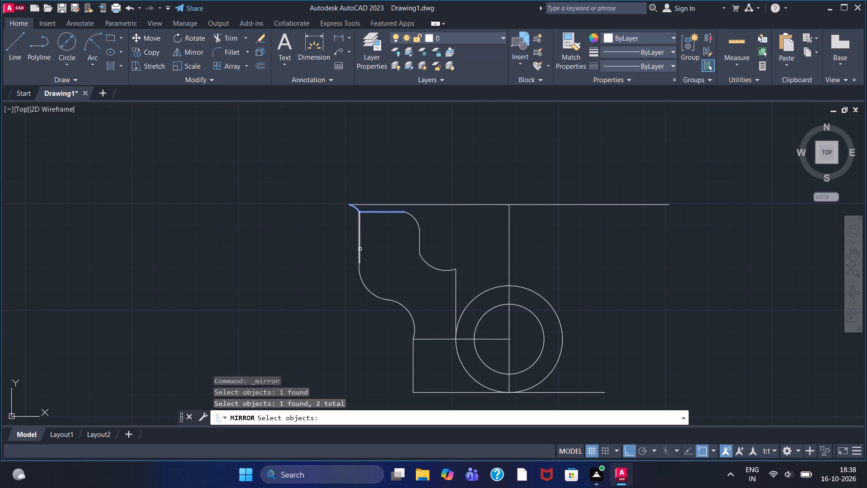
left_click(360, 249)
left_click(371, 292)
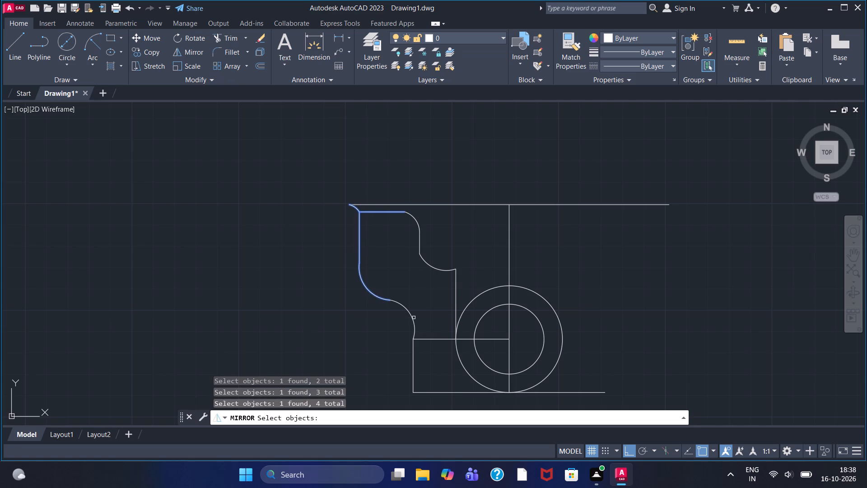
left_click(414, 318)
left_click(412, 371)
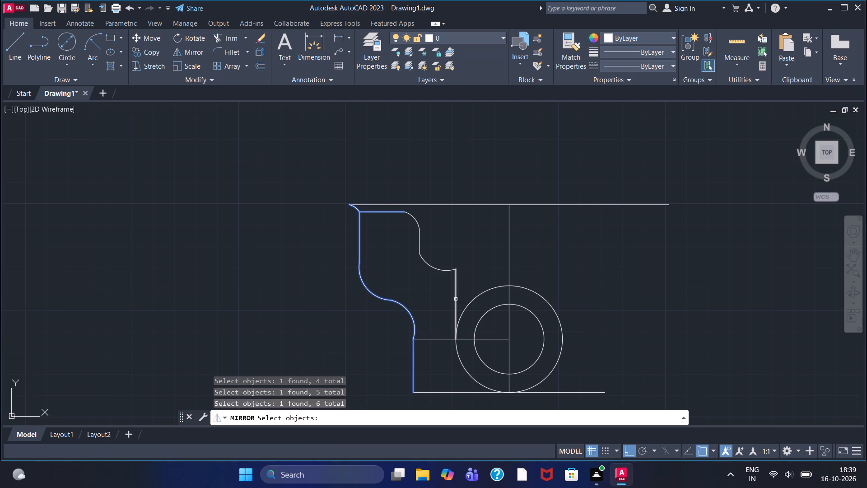
left_click(457, 299)
left_click(430, 267)
left_click(419, 235)
left_click(418, 221)
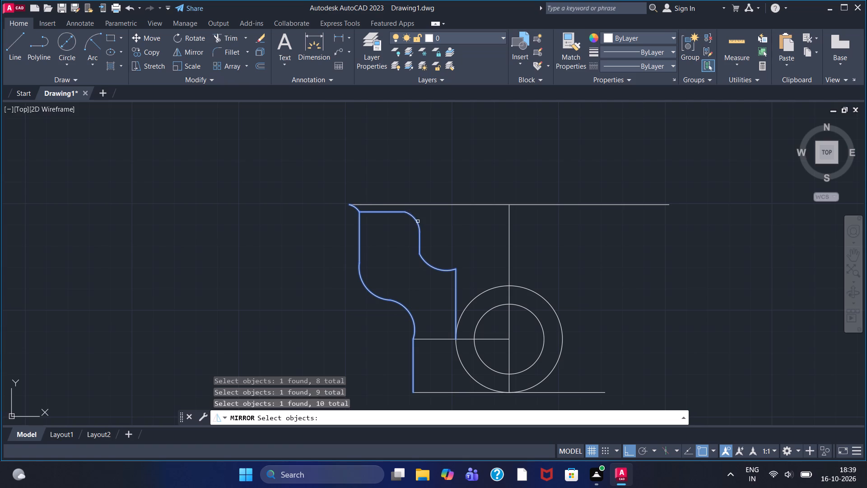
key("Return")
left_click(509, 338)
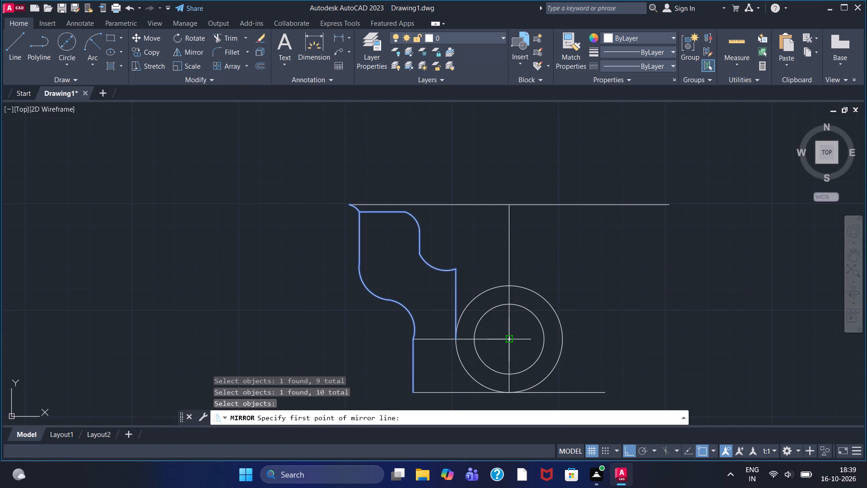
left_click(505, 291)
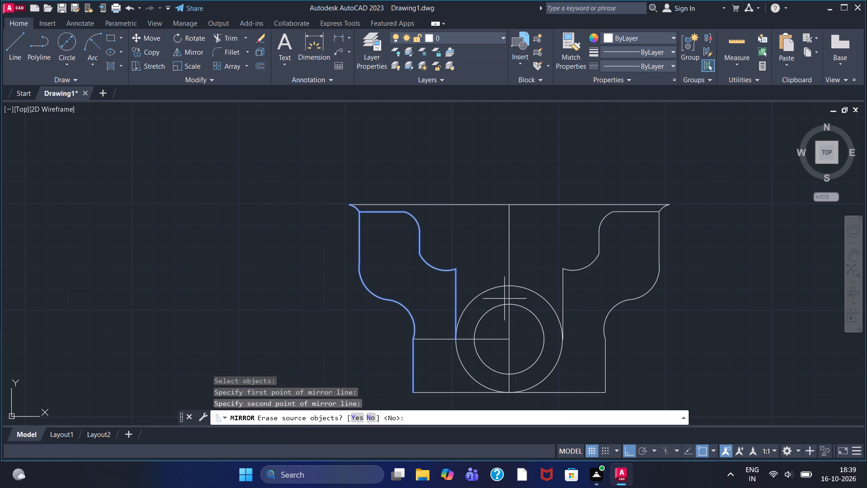
left_click(371, 418)
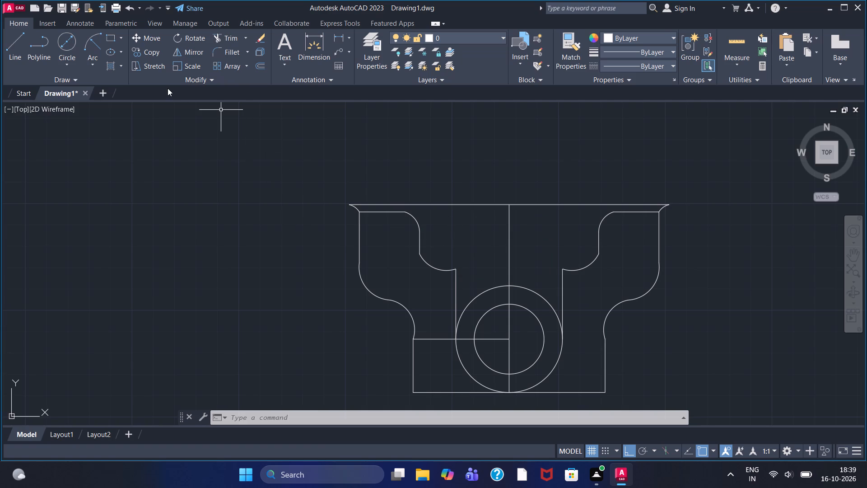
Trim away the full horizontal line across the top of the bracket, on both sides of the vertical centreline.
left_click(23, 40)
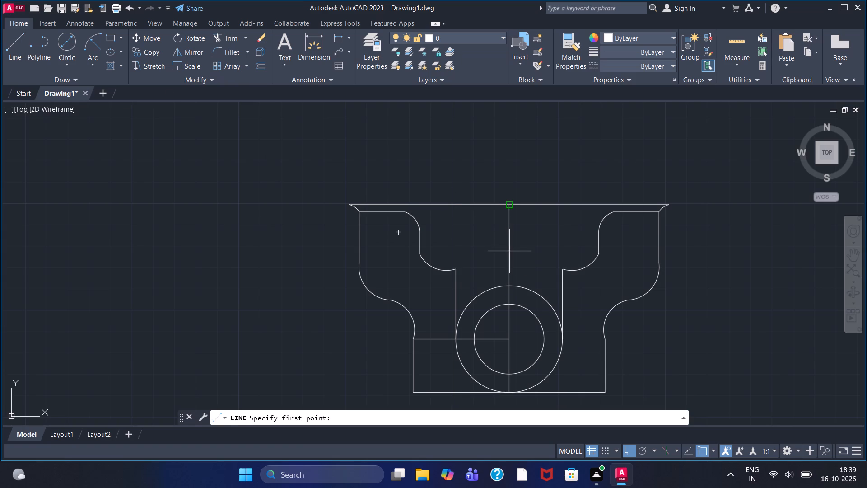
key("Escape")
left_click(223, 42)
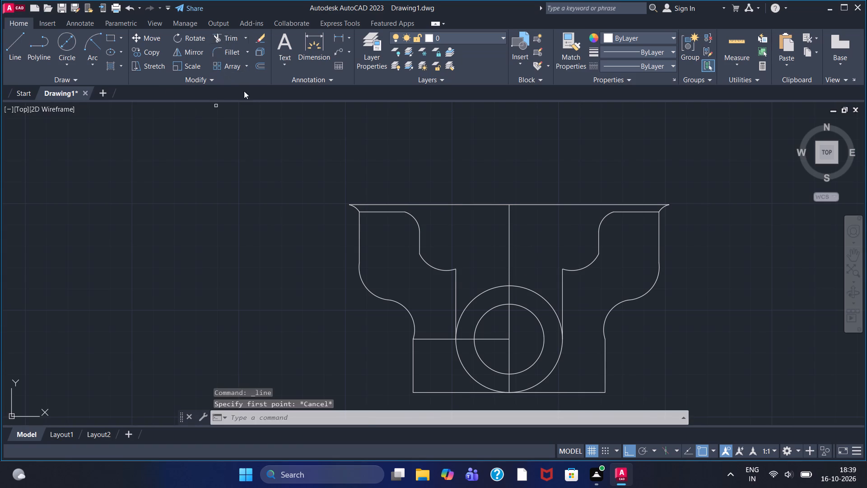
left_click(453, 204)
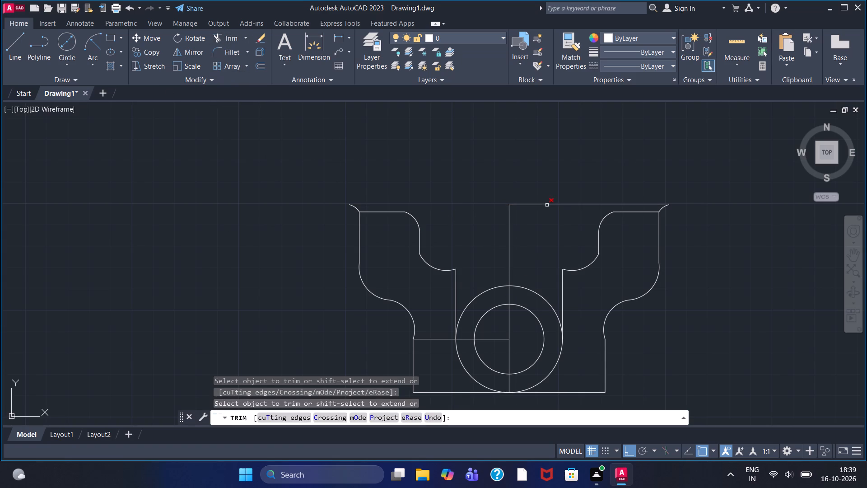
left_click(547, 205)
Draw connected lines from the centreline's top end: 35 right, 25 down, 70 left, 25 up, ending at the left flange arc's outer tip.
left_click(16, 41)
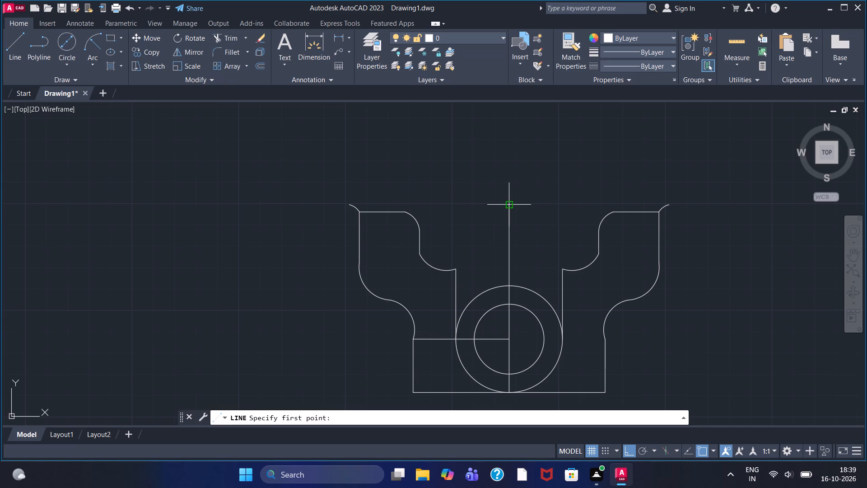
left_click(506, 202)
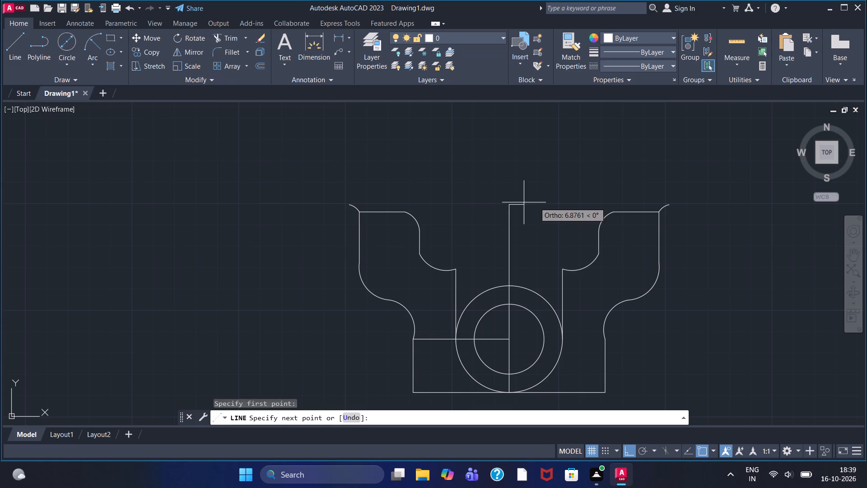
key("3")
key("5")
key("Return")
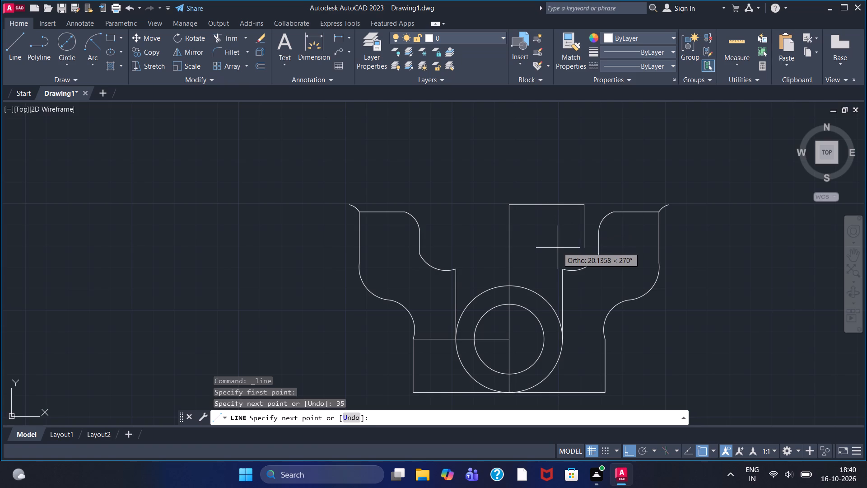
type("25")
key("Return")
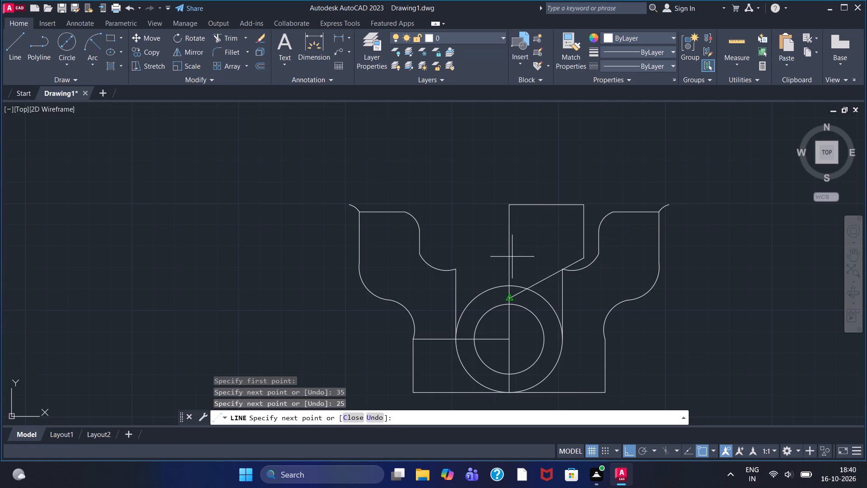
type("70")
key("Return")
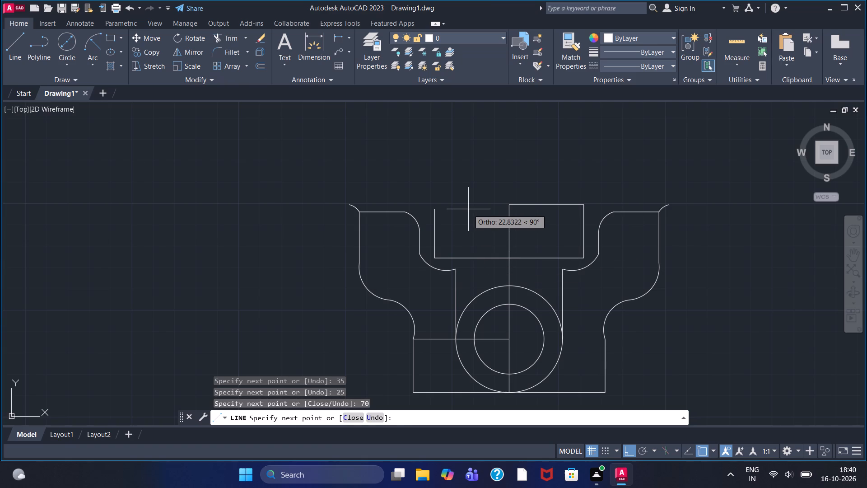
type("25")
key("Return")
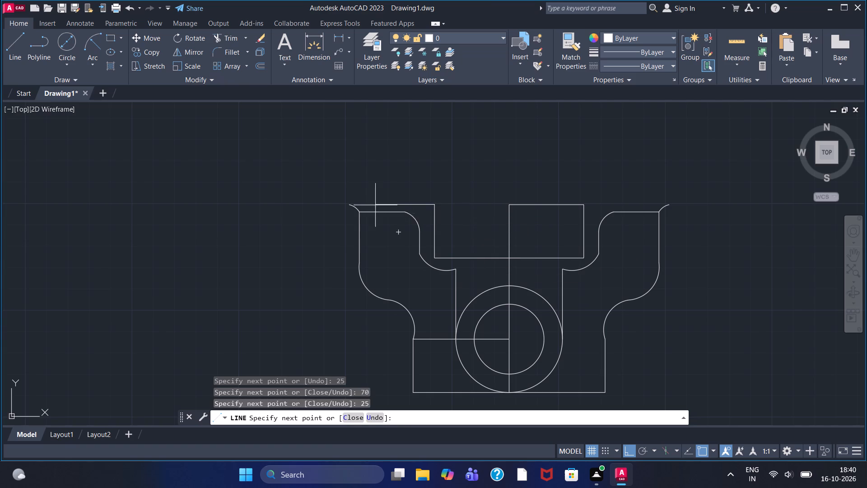
left_click(348, 205)
key("Escape")
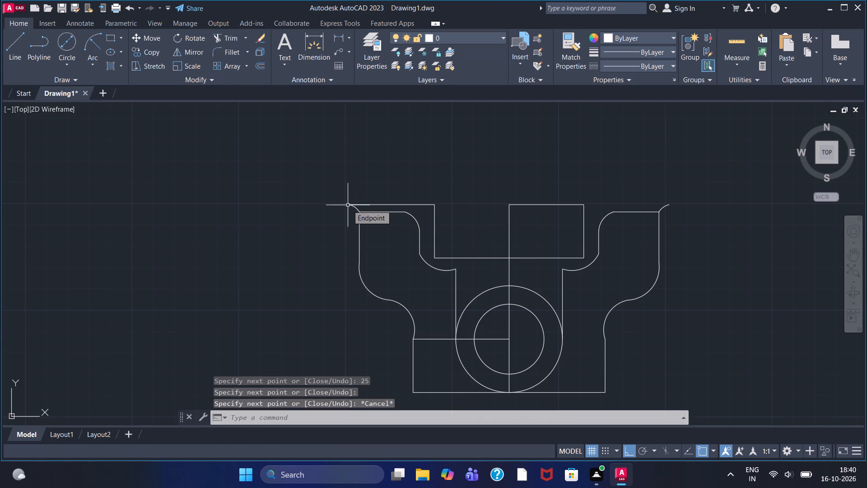
Draw a horizontal line from the recess's upper right corner to the outer tip of the right flange arc.
left_click(12, 45)
left_click(584, 206)
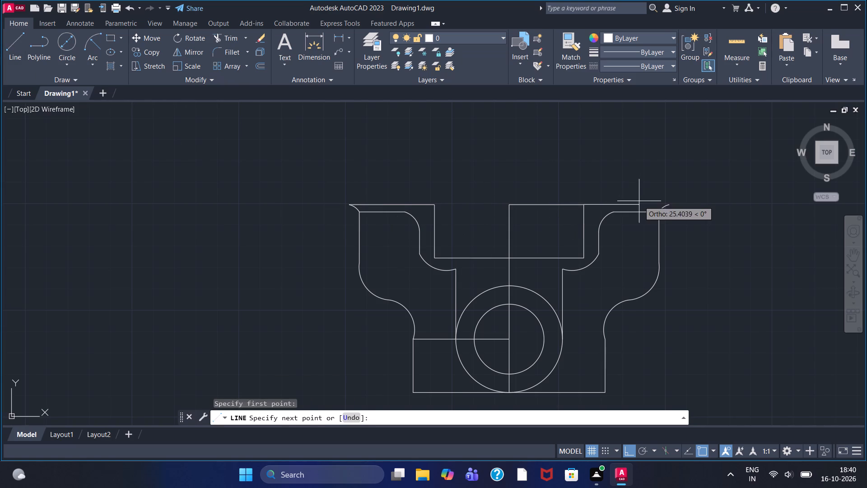
left_click(667, 200)
key("Escape")
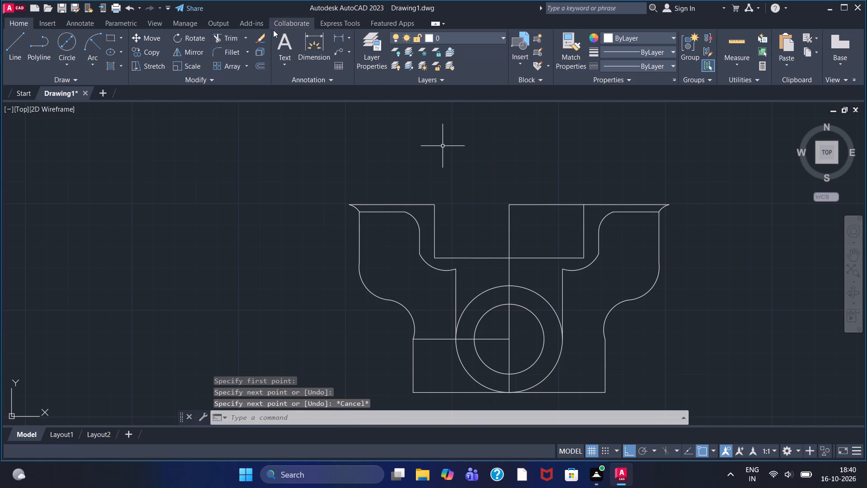
Trim the 35-long line across the recess opening and the part of the vertical centreline inside the recess.
left_click(227, 39)
left_click(527, 203)
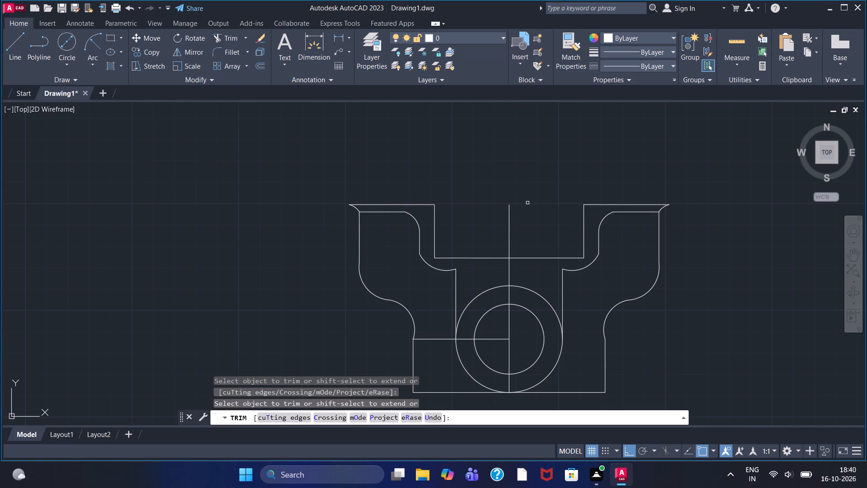
left_click(509, 227)
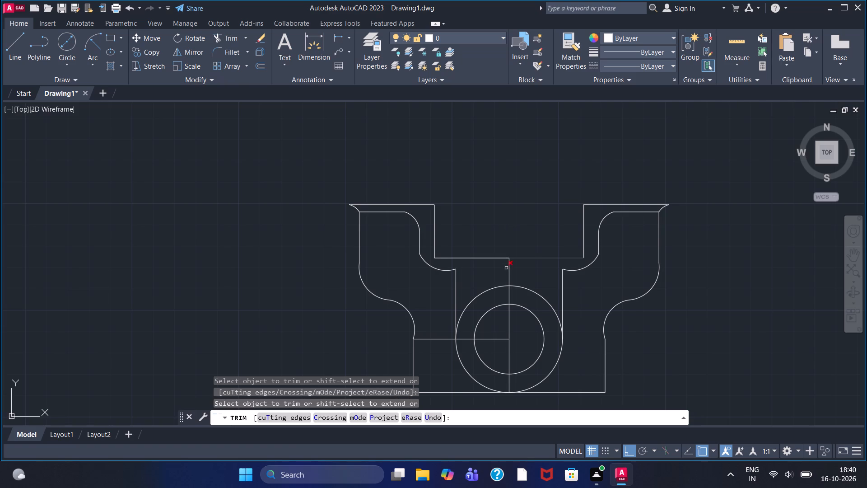
Start a line from the lower right corner of the bracket's base.
scroll(522, 299, "up", 1)
scroll(520, 294, "down", 1)
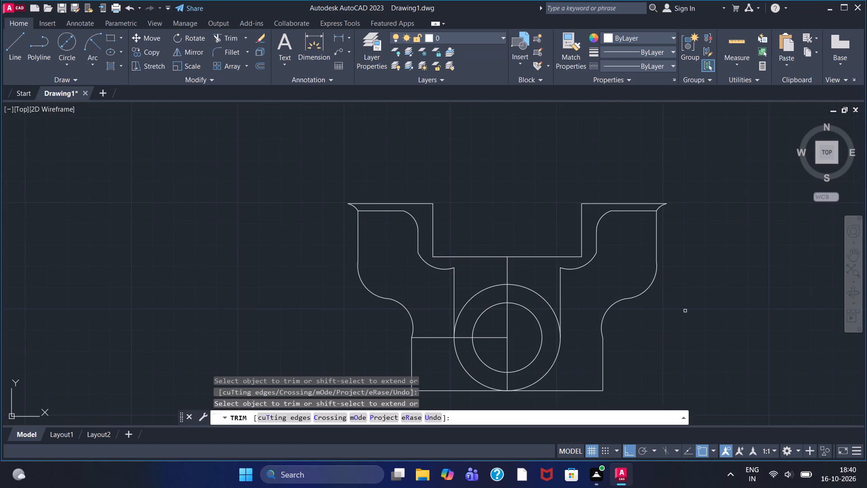
scroll(685, 311, "down", 1)
middle_click_drag(676, 315, 382, 288)
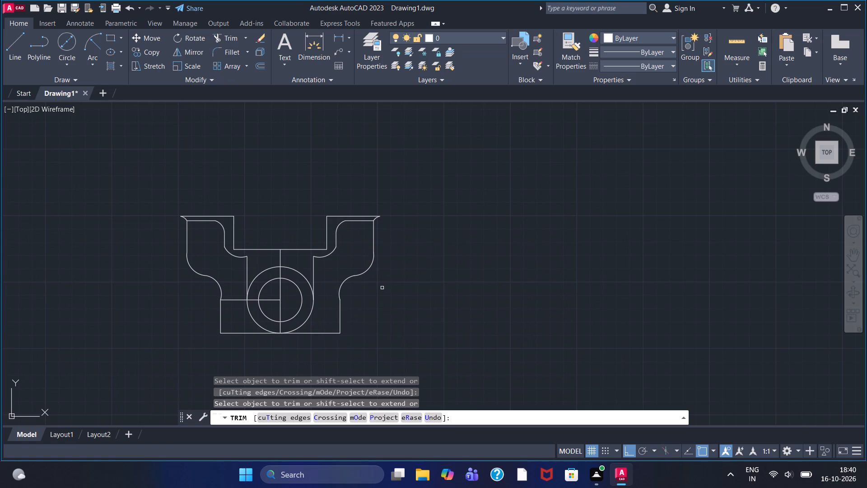
middle_click_drag(278, 217, 280, 185)
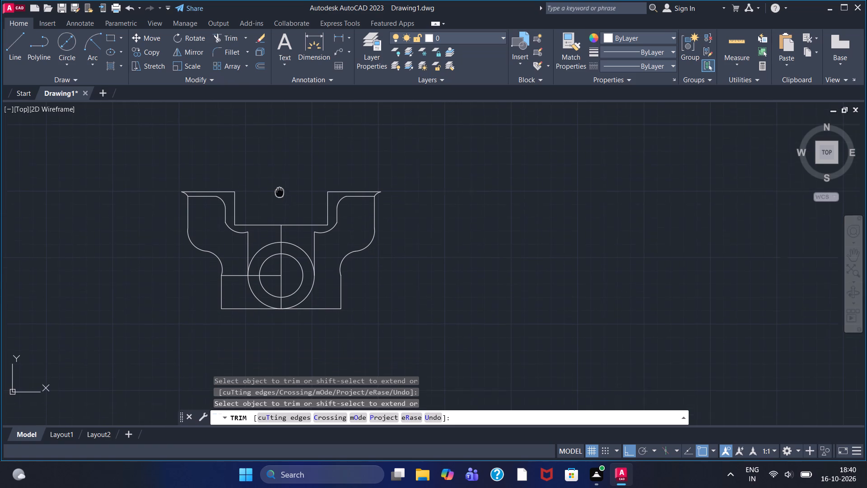
middle_click_drag(280, 185, 285, 138)
scroll(308, 295, "down", 1)
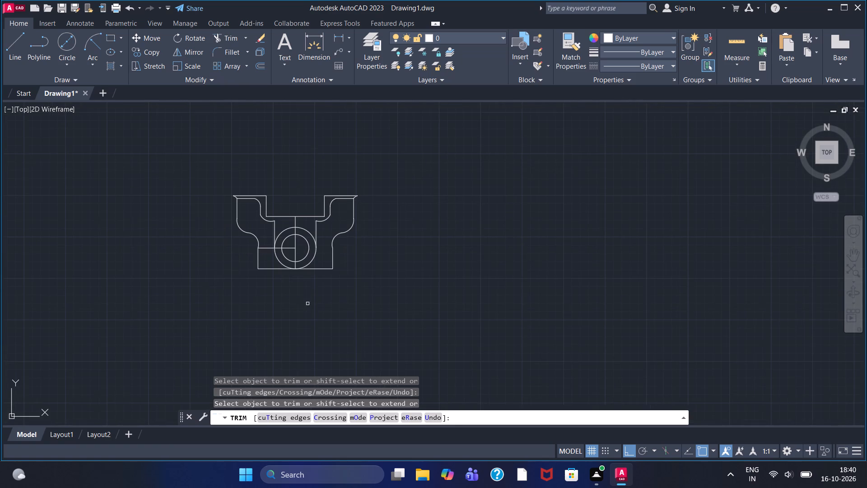
middle_click_drag(317, 330, 305, 290)
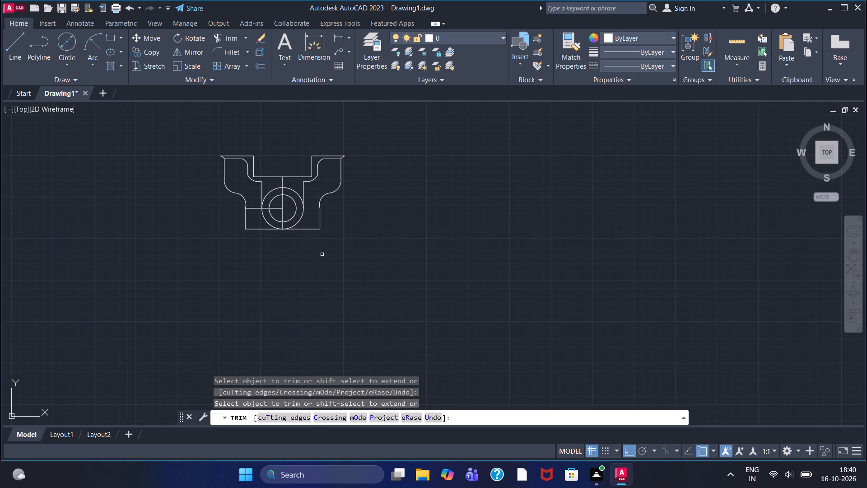
scroll(298, 197, "up", 1)
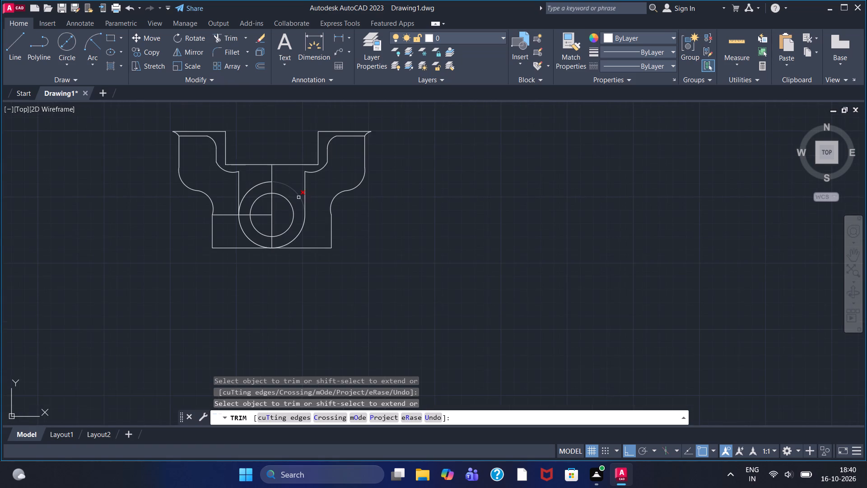
scroll(298, 197, "up", 1)
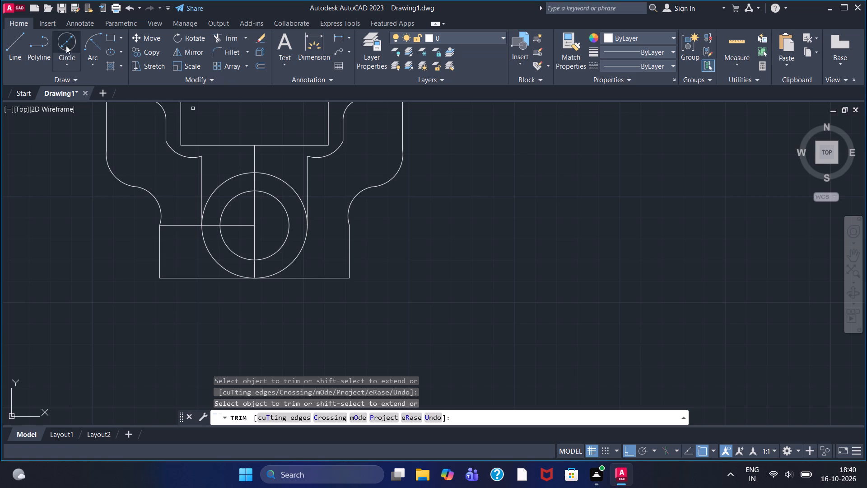
left_click(19, 52)
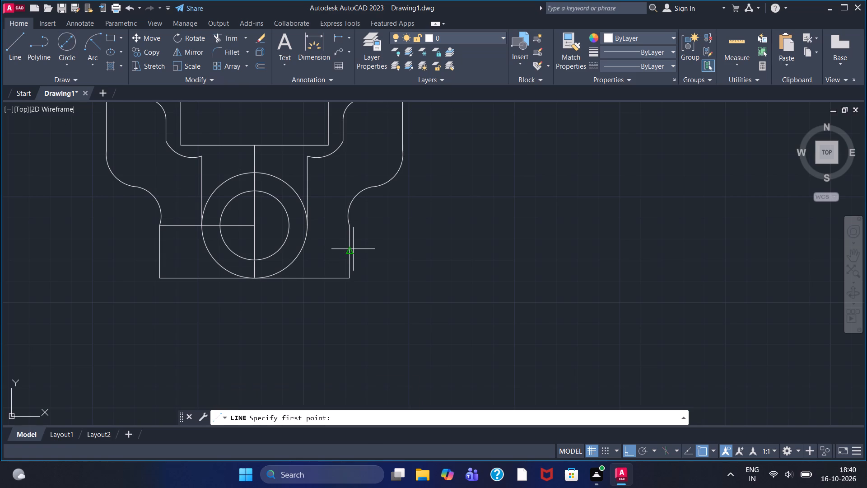
left_click(349, 276)
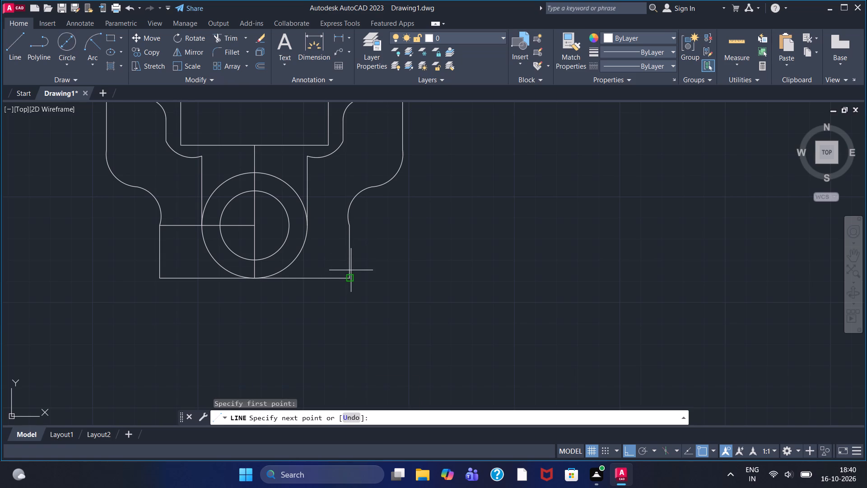
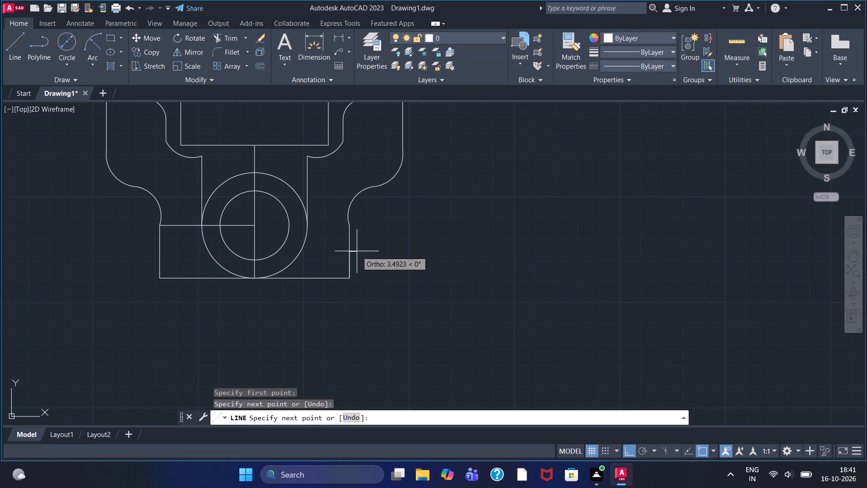
Draw a side step from the base's right edge midpoint, 3 outward and up past the flange arc, trimming the excess above the arc.
key("3")
key("Return")
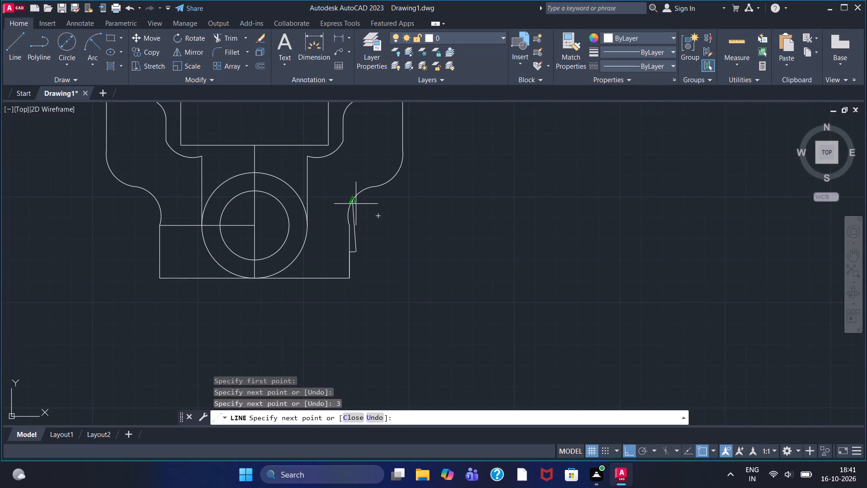
double_click(359, 169)
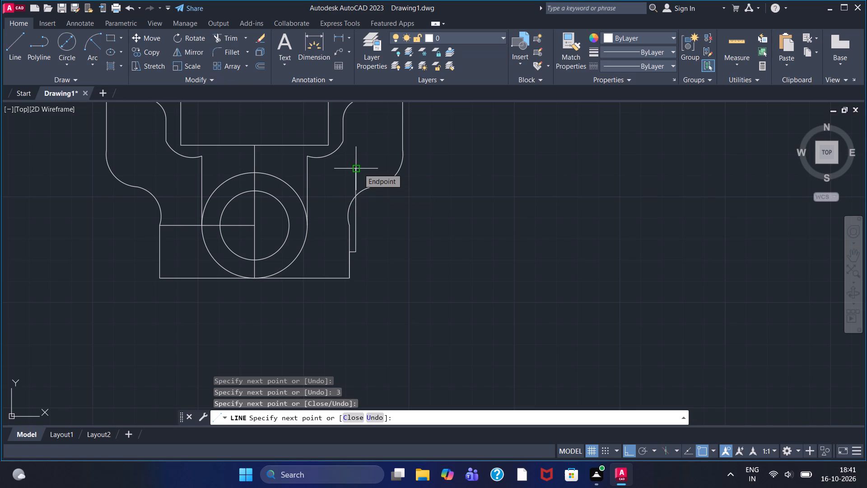
key("Escape")
left_click(226, 36)
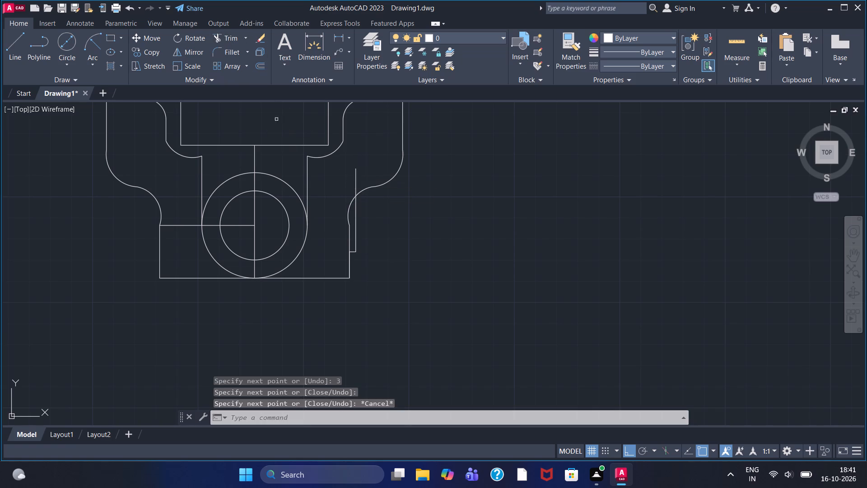
left_click(357, 186)
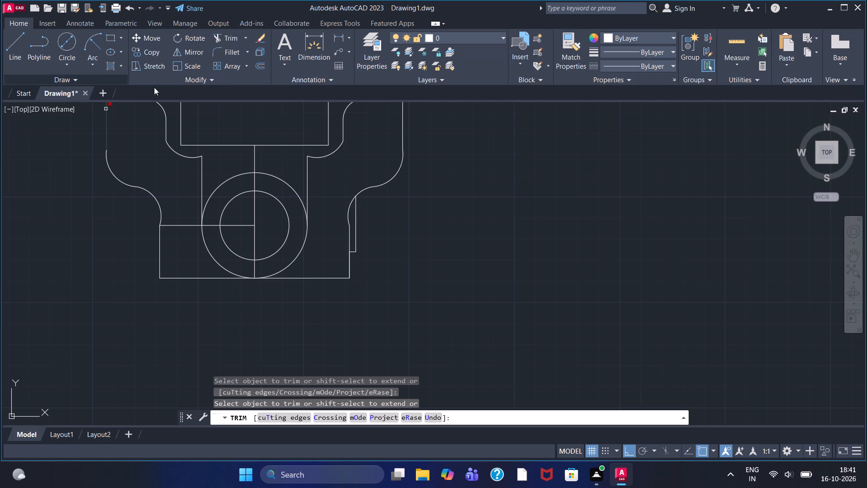
Draw the matching step from the base's left edge midpoint, 3 outward and up past the flange arc, trimming the excess above the arc.
left_click(7, 49)
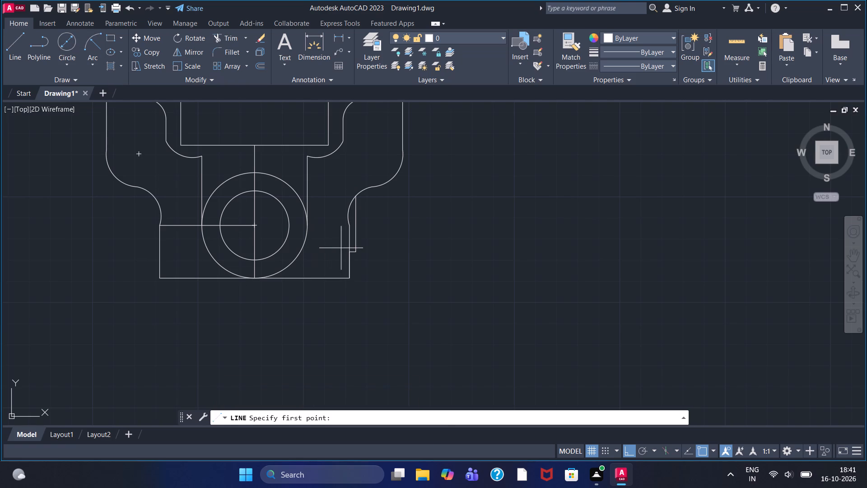
left_click(160, 255)
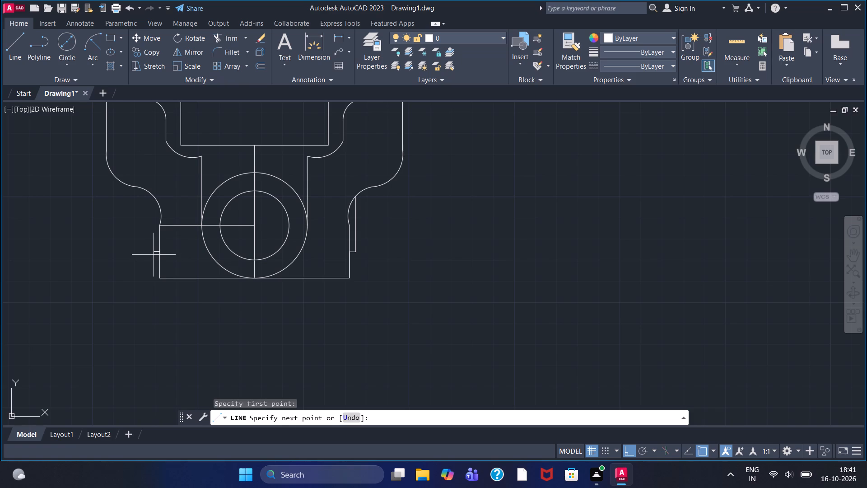
key("3")
key("Return")
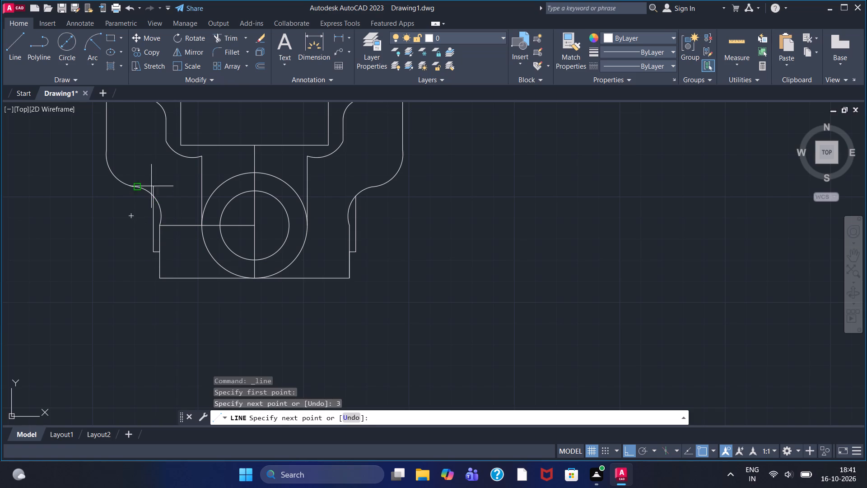
left_click(148, 176)
right_click(159, 175)
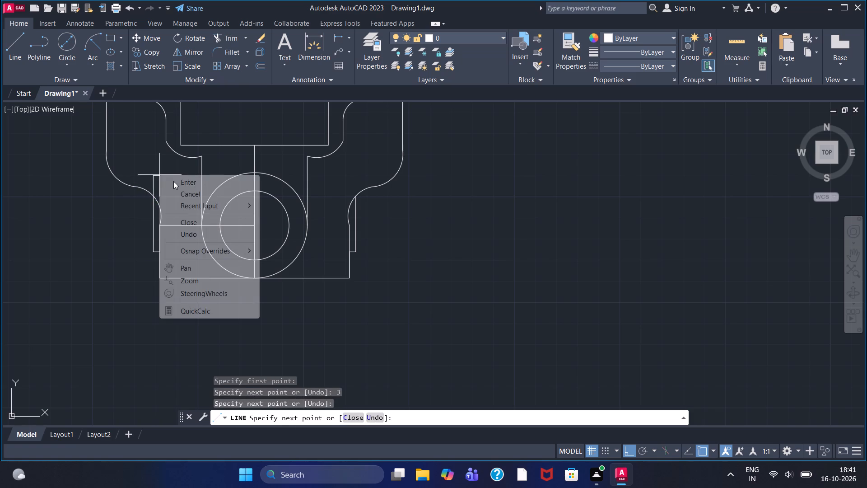
left_click(173, 181)
left_click(218, 38)
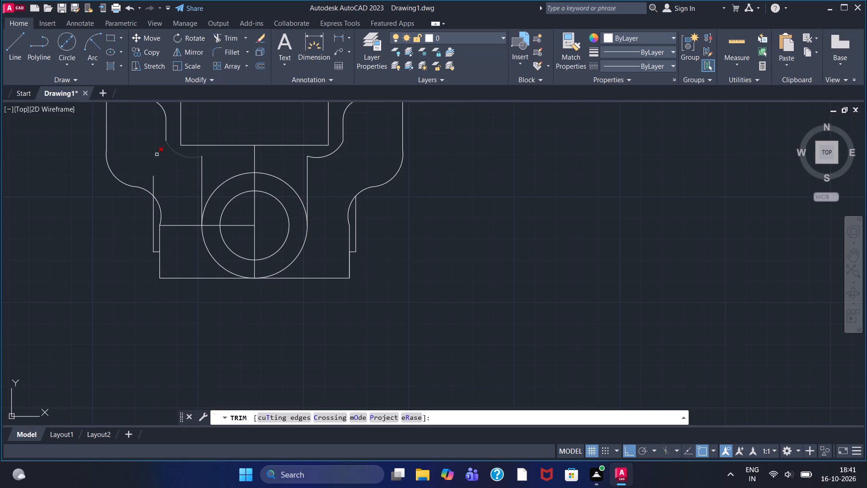
left_click(154, 185)
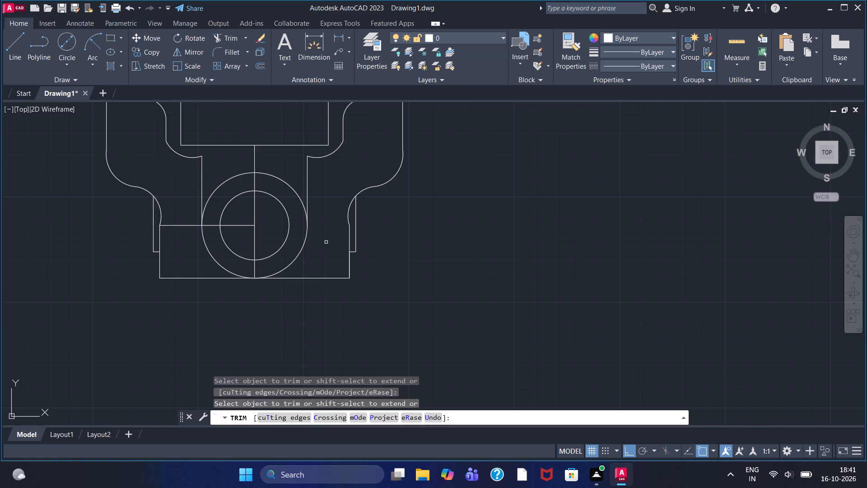
key("Escape")
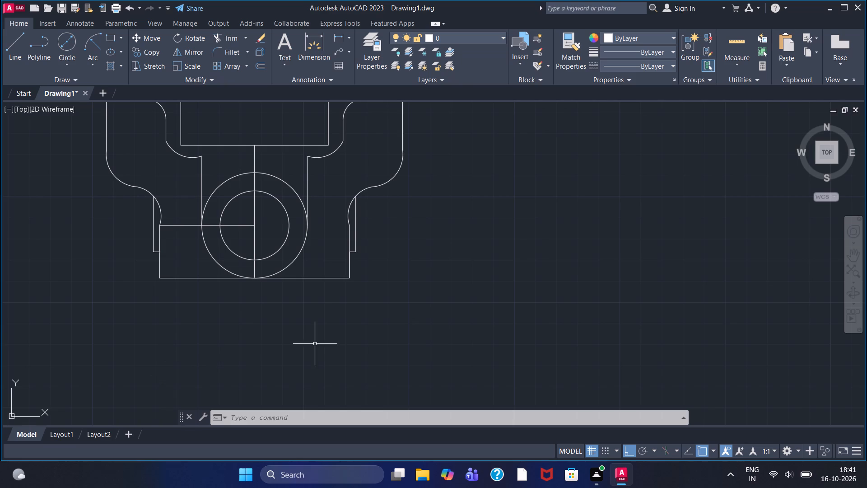
Draw a vertical line down from the midpoint of the bracket's bottom edge, continuing with a 32-long horizontal line to the left.
scroll(315, 344, "down", 2)
middle_click_drag(315, 344, 253, 219)
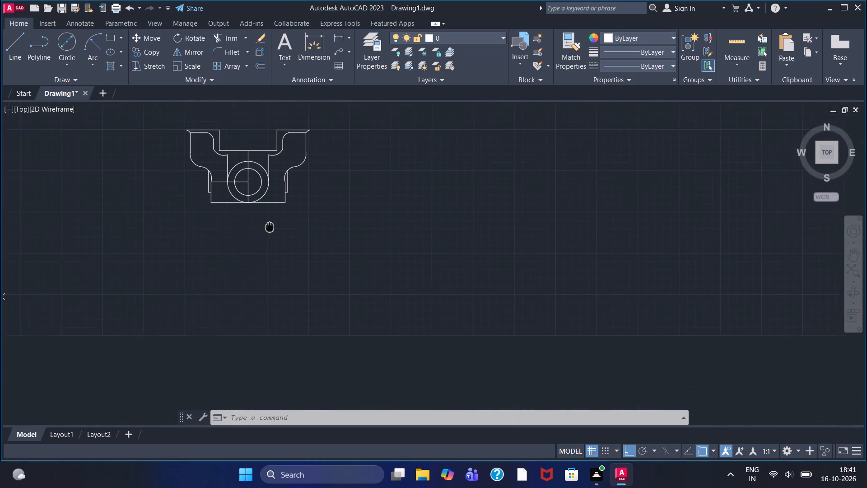
middle_click_drag(253, 219, 250, 217)
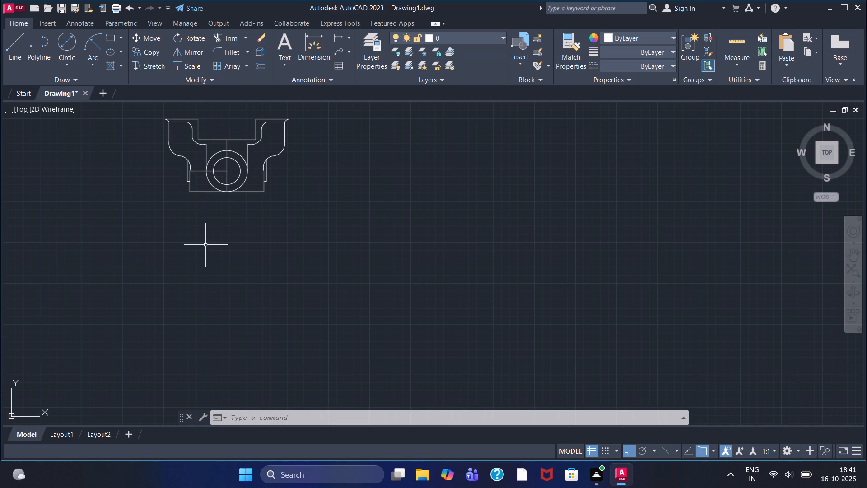
left_click(12, 51)
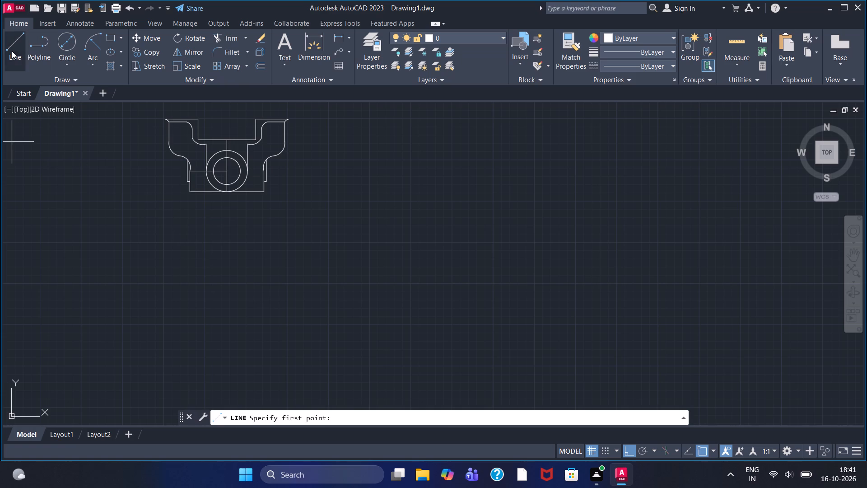
left_click(228, 194)
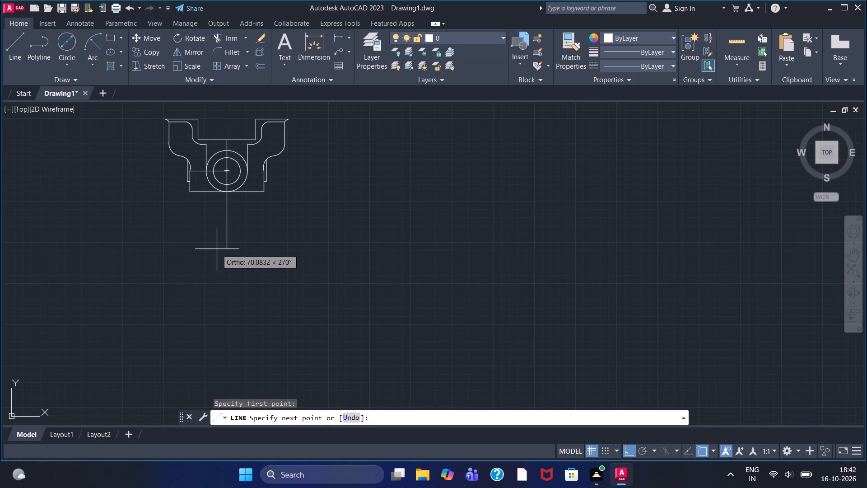
left_click(218, 241)
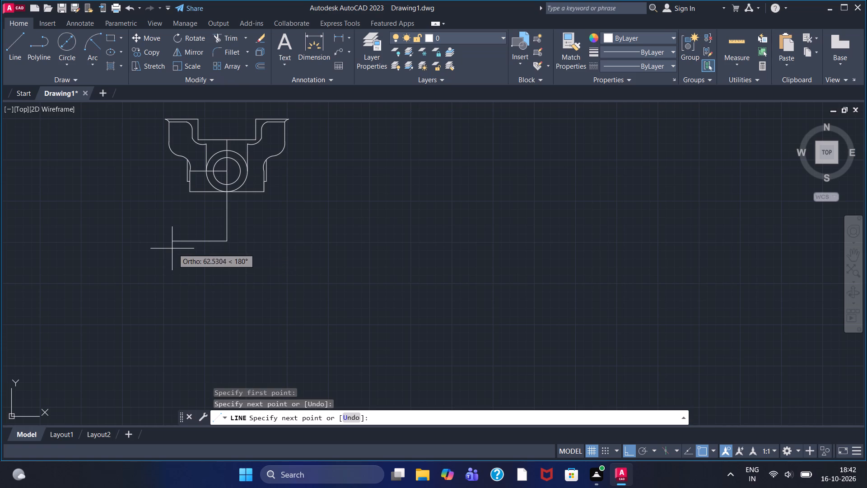
type("32")
key("Return")
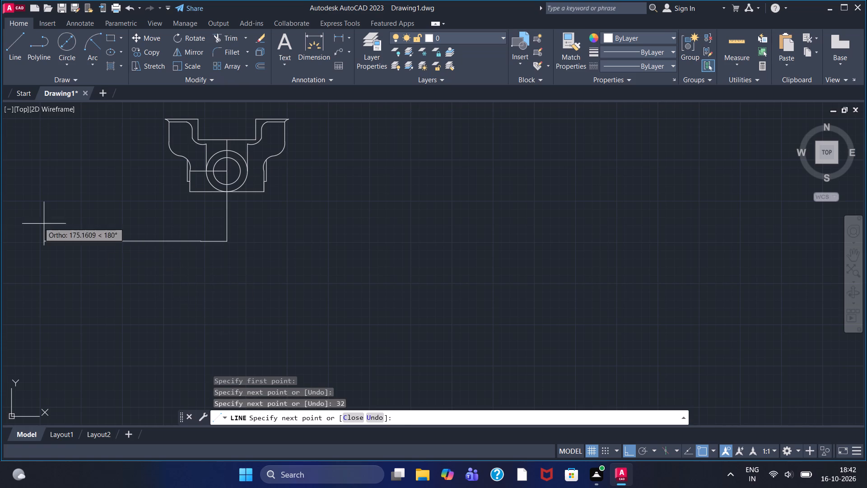
key("Escape")
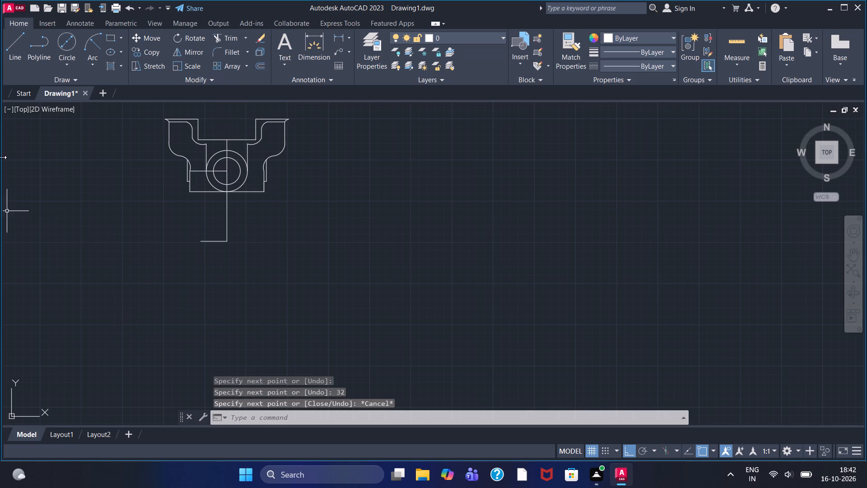
Draw a 32-long horizontal line to the right from the lower end of the vertical projection line.
left_click(1, 53)
left_click(14, 53)
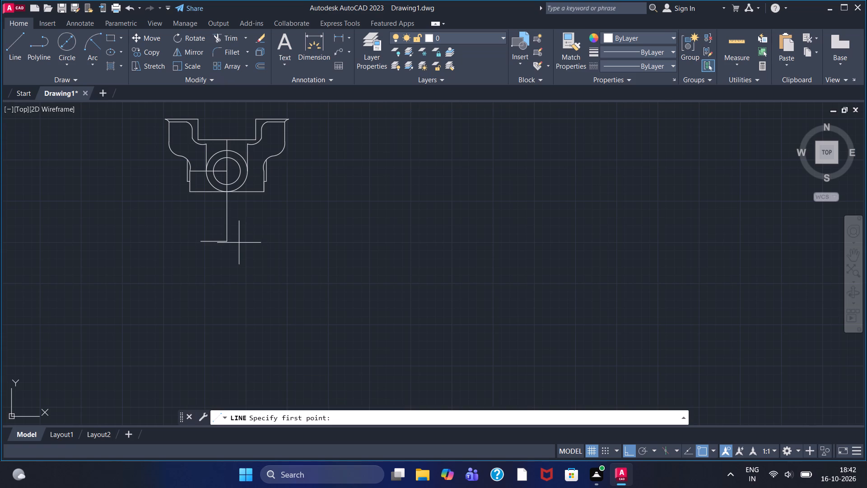
left_click(228, 243)
type("32")
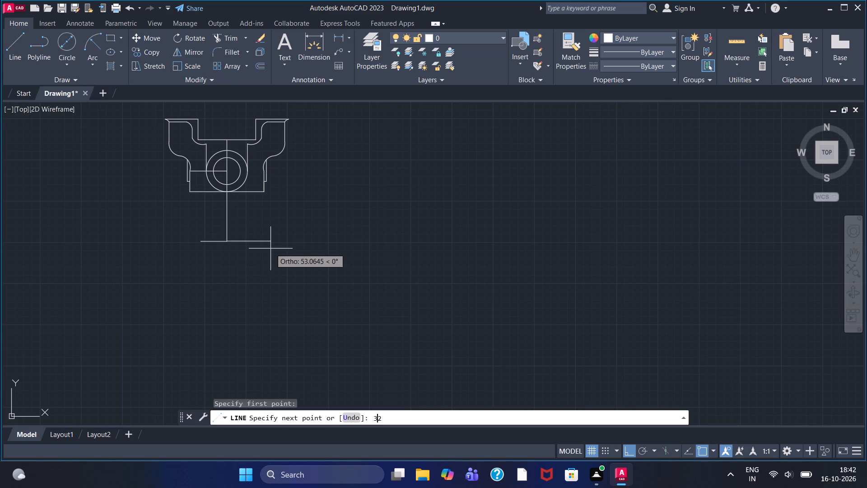
key("Return")
key("Escape")
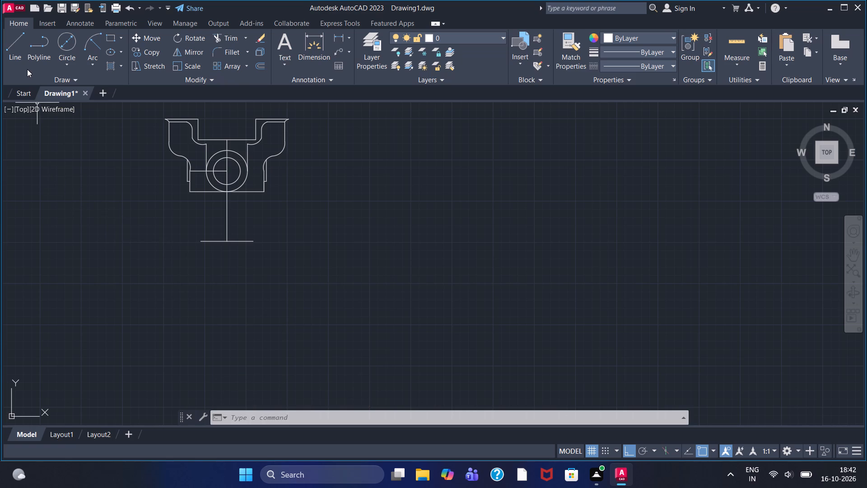
Draw connected lines from the left end of the lower view's top edge: 35 down, 50 left and 10 down.
left_click(10, 62)
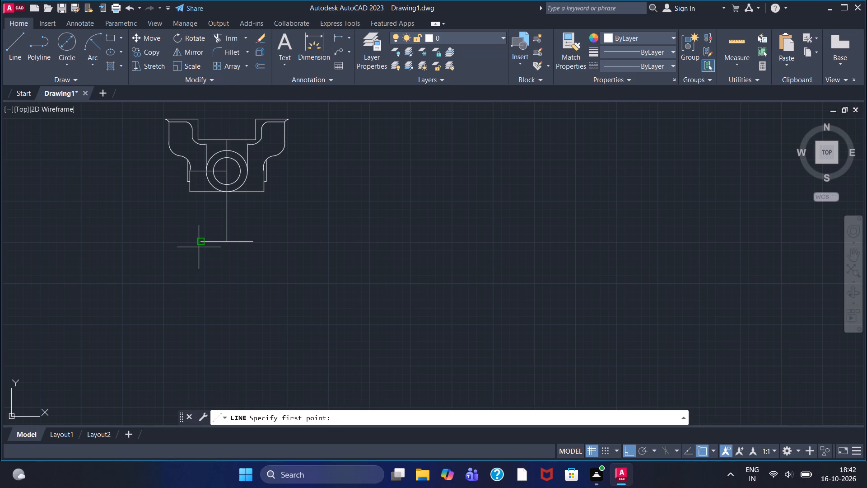
left_click(199, 247)
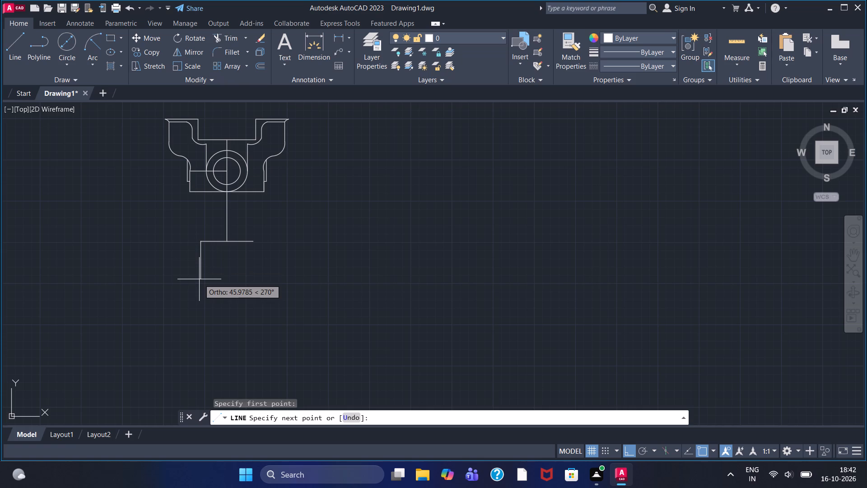
type("35")
key("Return")
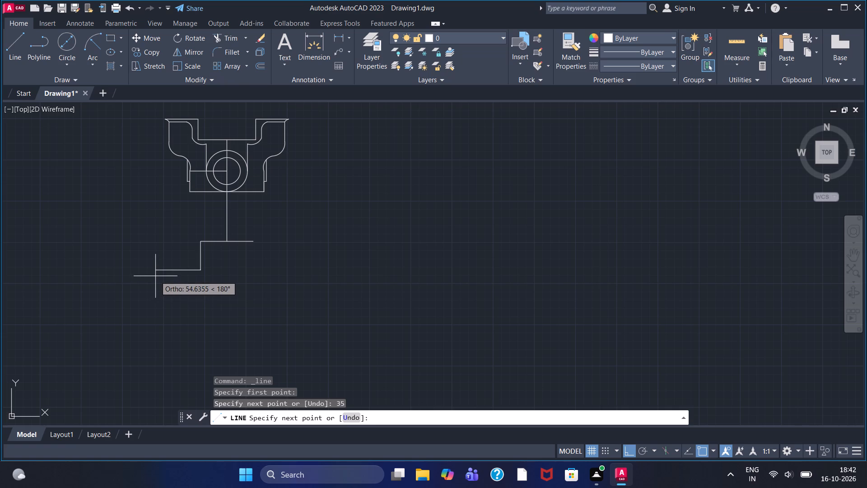
type("50")
key("Return")
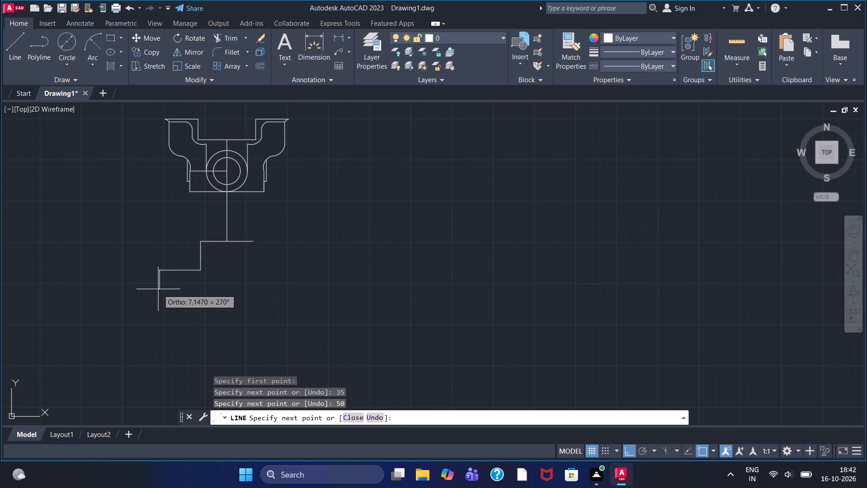
type("10")
key("Return")
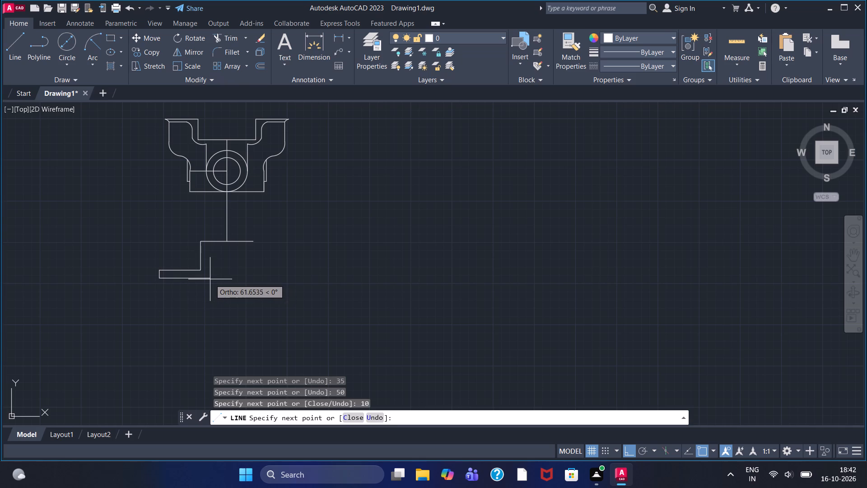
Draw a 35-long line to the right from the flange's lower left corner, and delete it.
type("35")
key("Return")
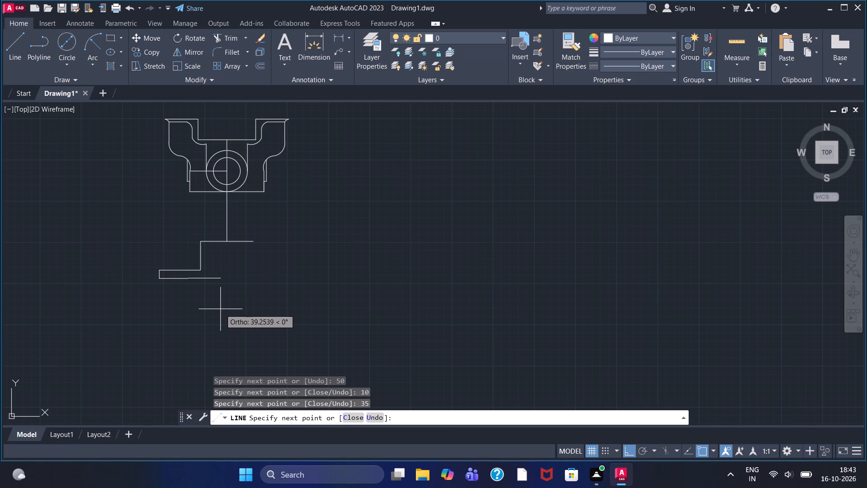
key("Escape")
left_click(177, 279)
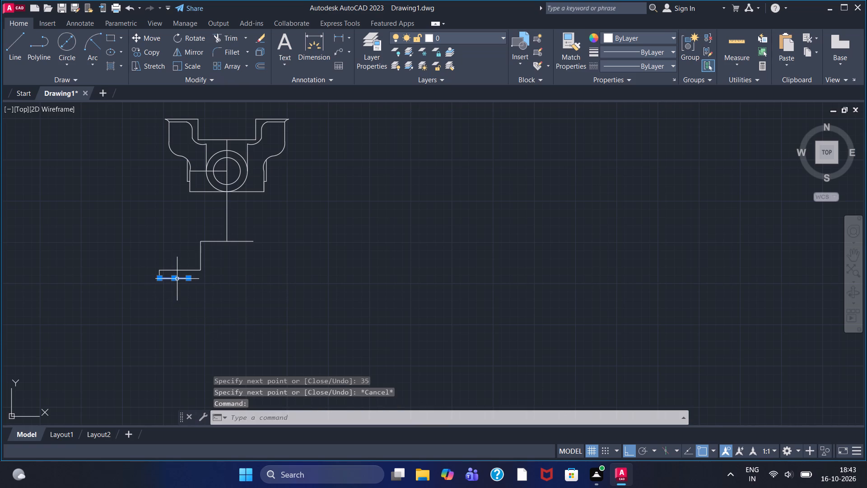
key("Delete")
Draw a 60-long flange bottom line rightward from its lower left corner, continuing vertically up past the lower view's top edge.
left_click(9, 62)
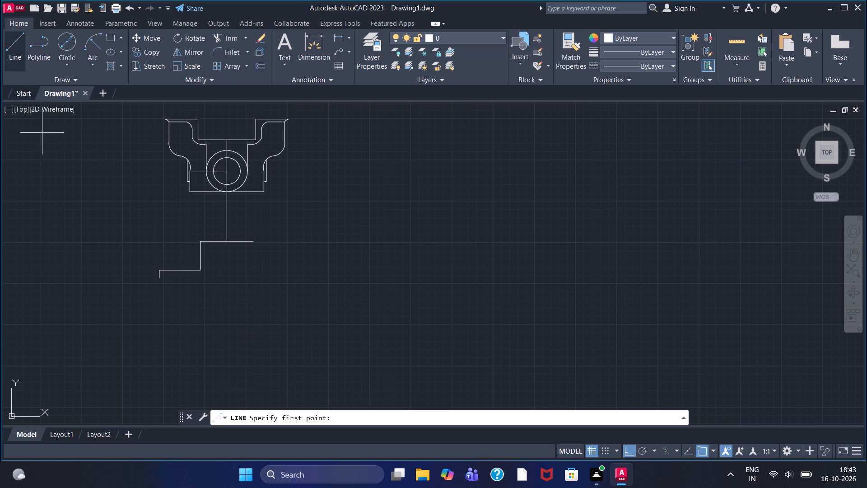
left_click(156, 276)
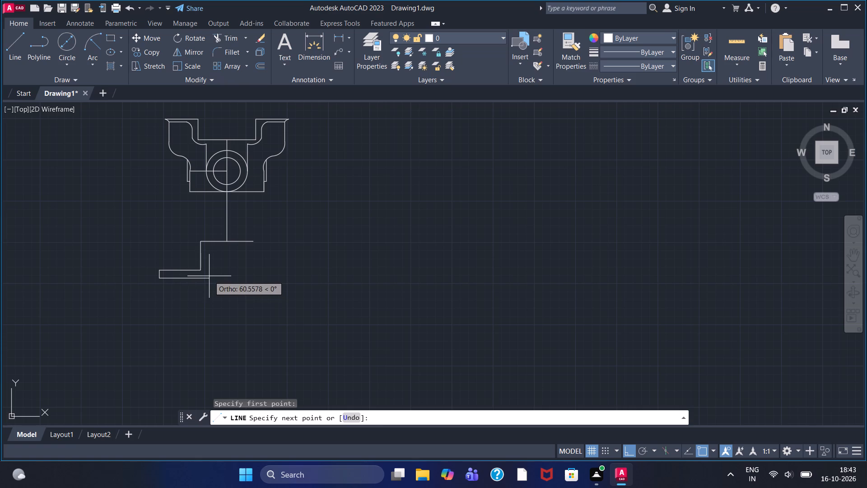
type("60")
key("Return")
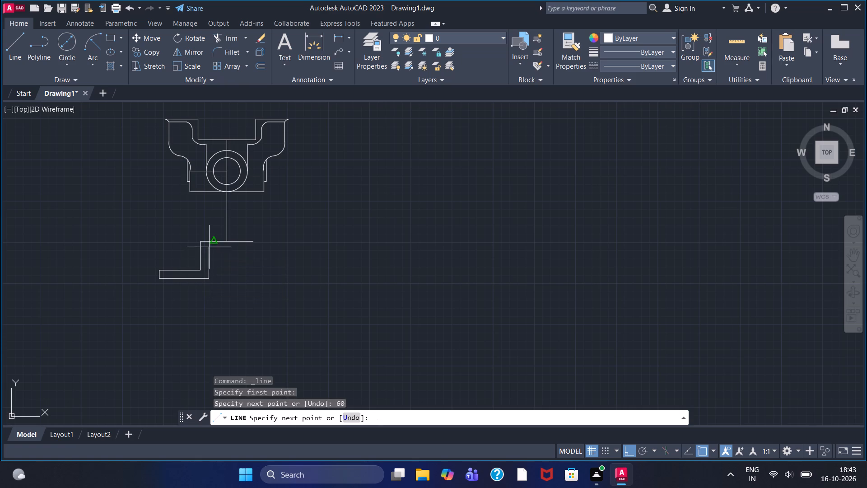
left_click(208, 229)
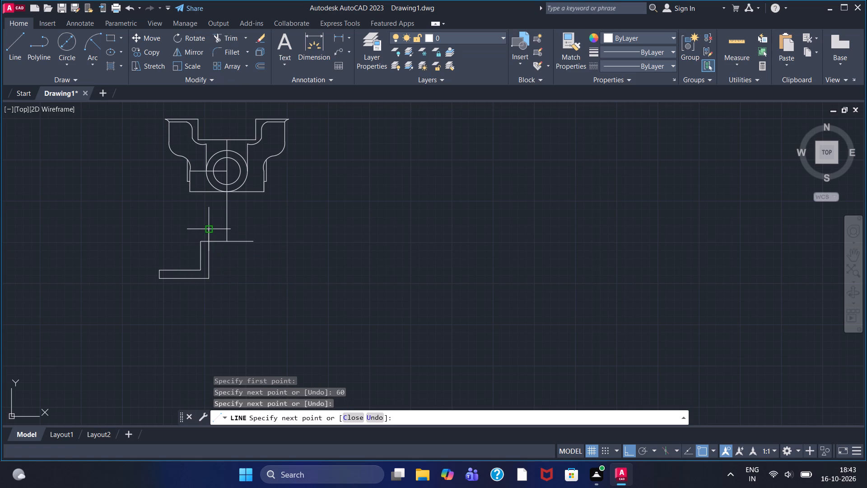
key("Escape")
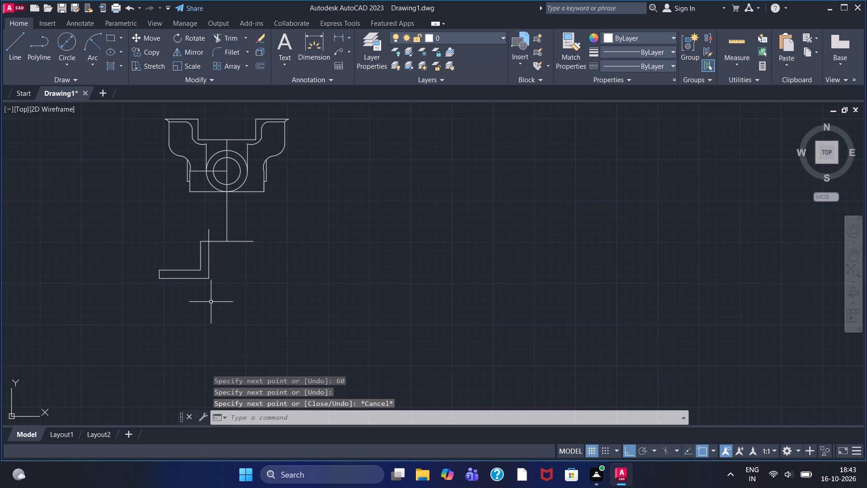
Draw connected lines from the right end of the lower view's top edge: 35 down, 60 right and 10 down.
left_click(13, 64)
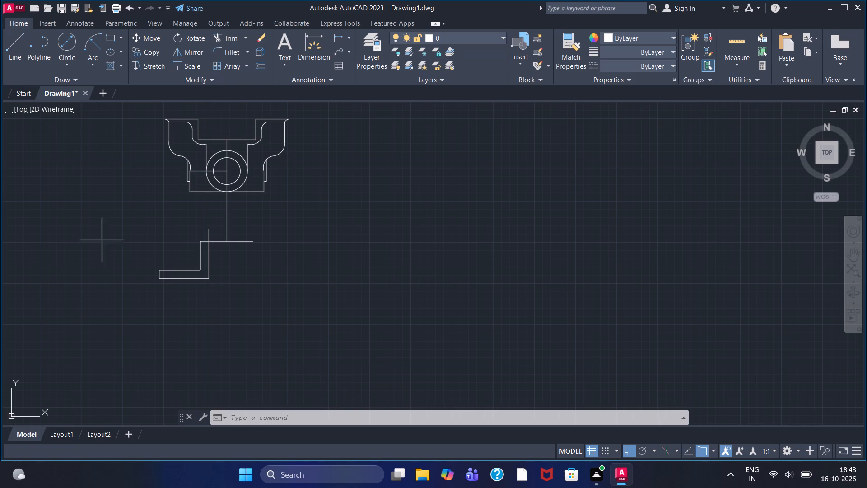
left_click(254, 239)
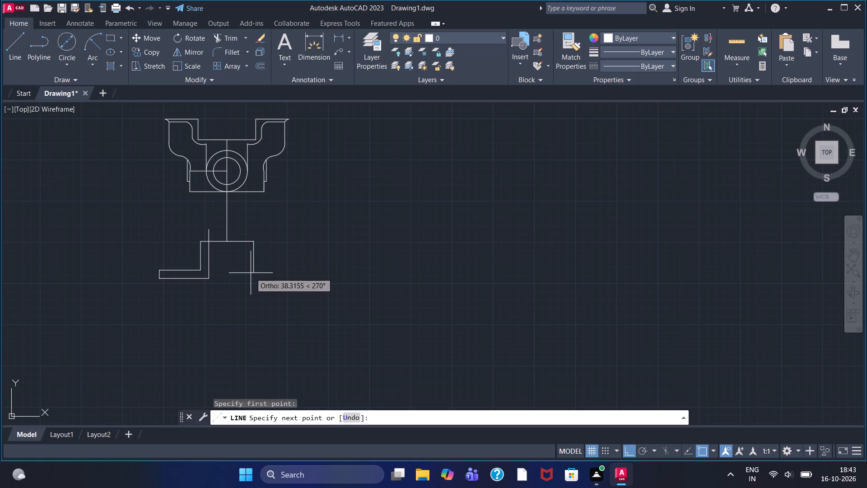
type("35")
key("Return")
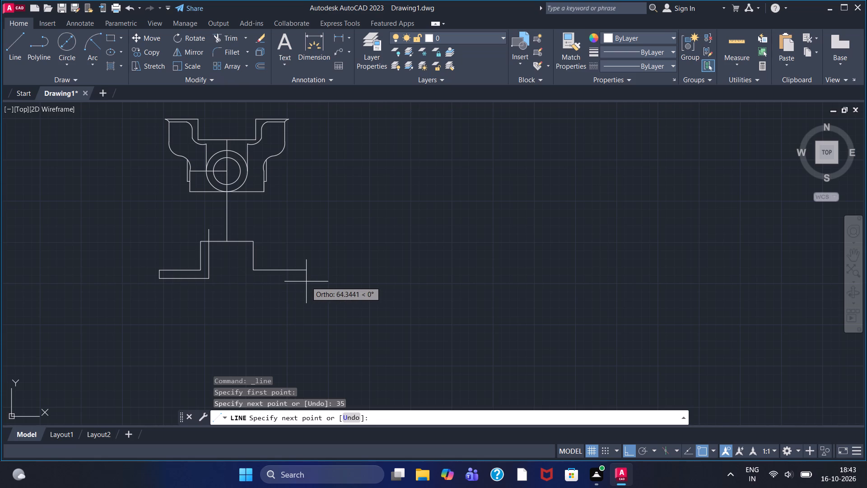
key("5")
key("BackSpace")
type("60")
key("Return")
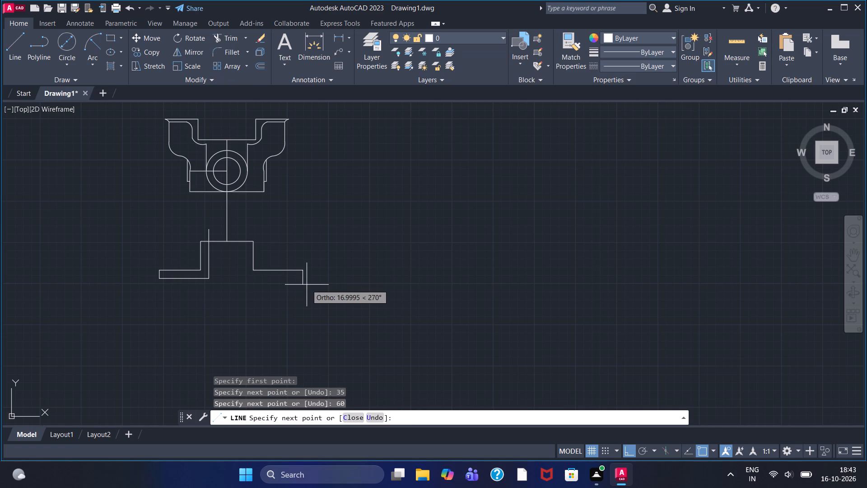
type("10")
key("Return")
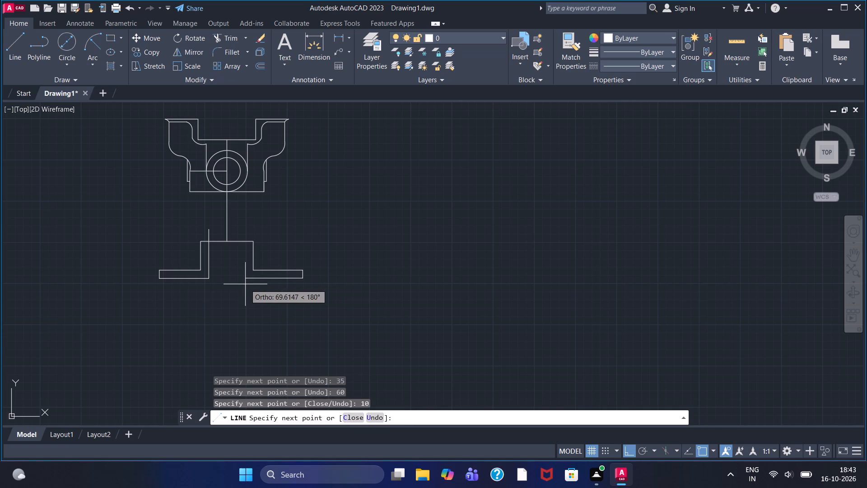
Continue with a 70-long flange bottom line leftward and a vertical line up past the lower view's top edge.
type("70")
key("Return")
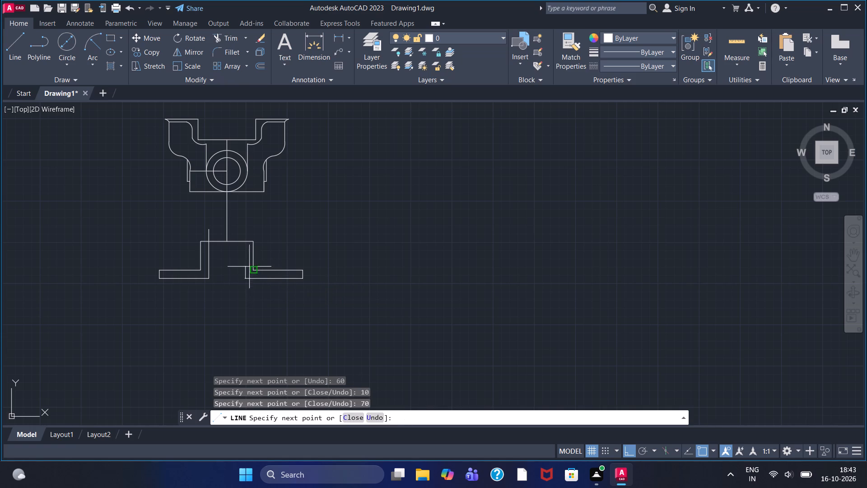
left_click(245, 231)
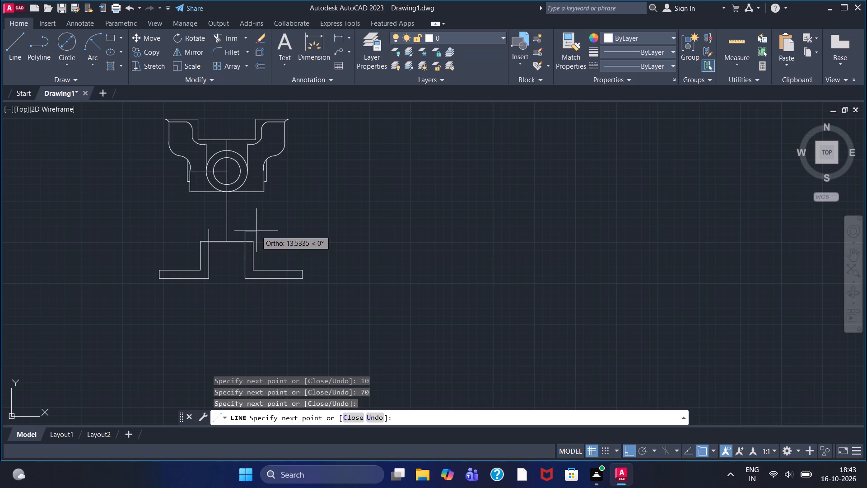
right_click(256, 230)
left_click(263, 233)
Trim the two inner vertical lines where they overshoot the lower view's top edge.
left_click(223, 36)
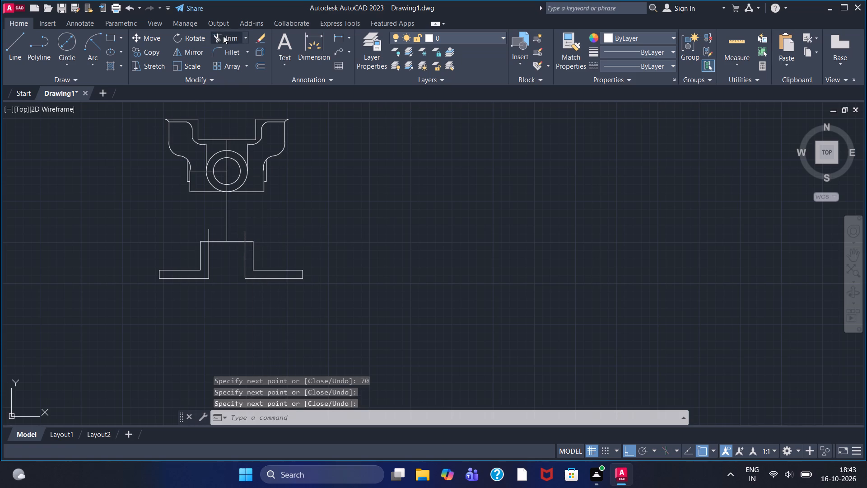
left_click(210, 235)
left_click(245, 237)
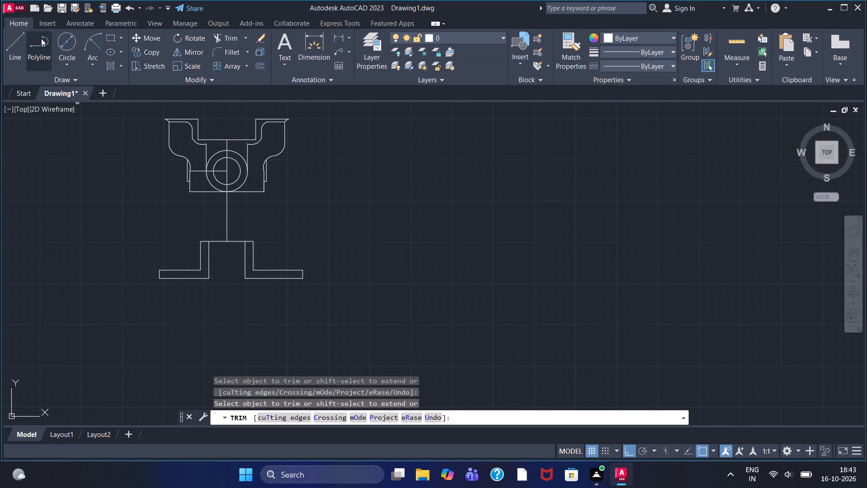
Draw a vertical line about 31 long upward from the left flange's upper outer corner.
left_click(19, 38)
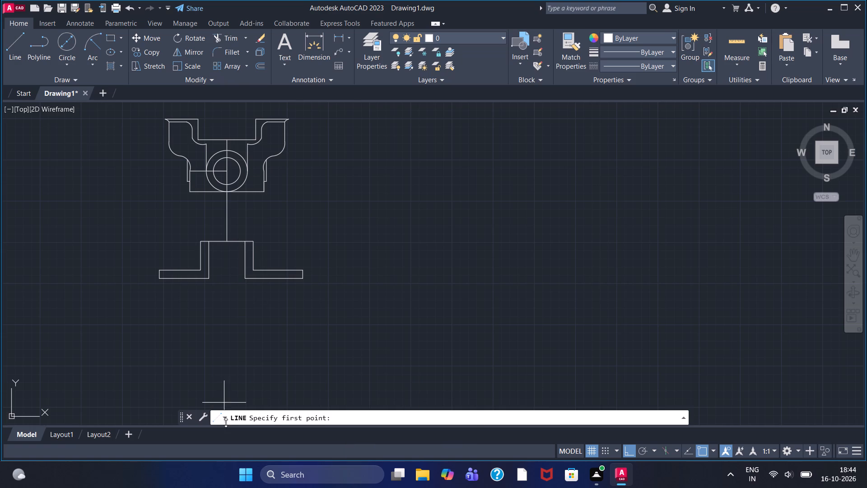
left_click(160, 267)
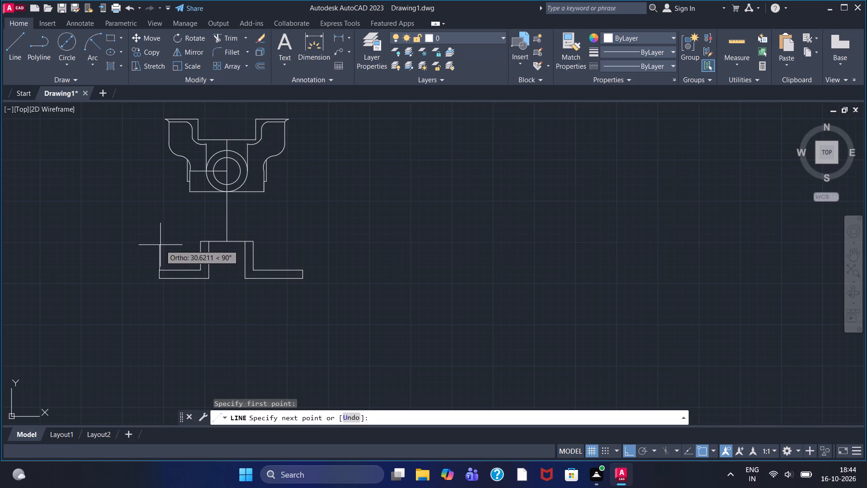
double_click(160, 245)
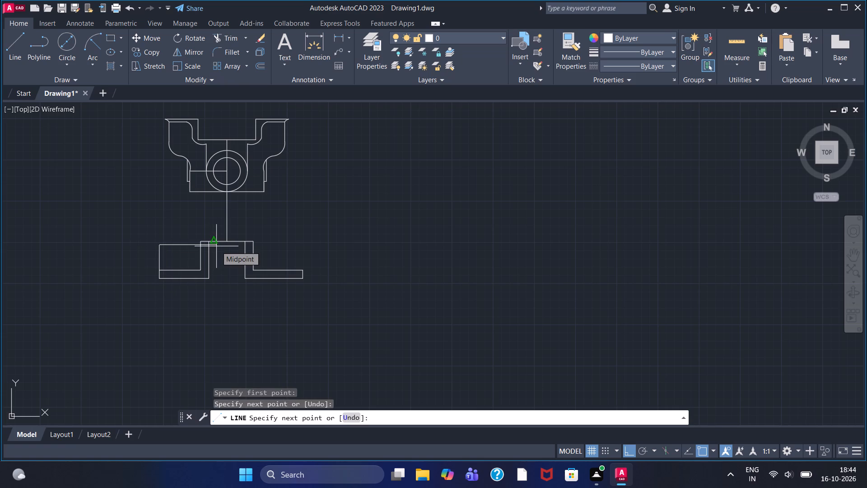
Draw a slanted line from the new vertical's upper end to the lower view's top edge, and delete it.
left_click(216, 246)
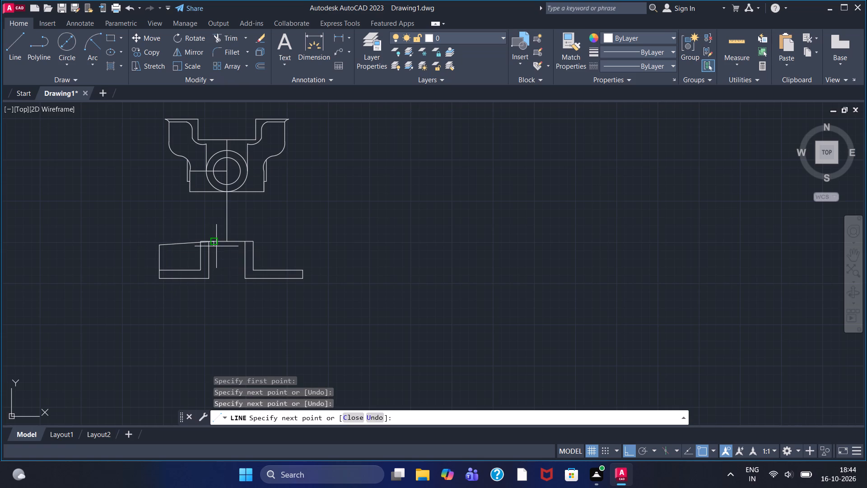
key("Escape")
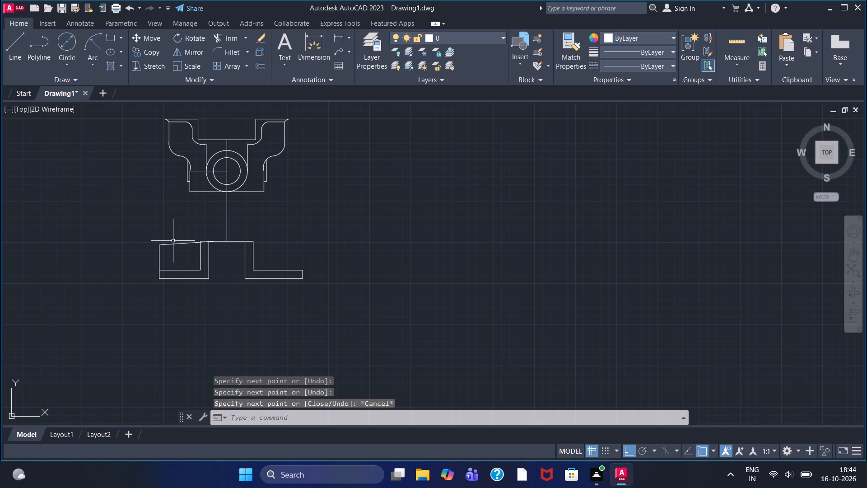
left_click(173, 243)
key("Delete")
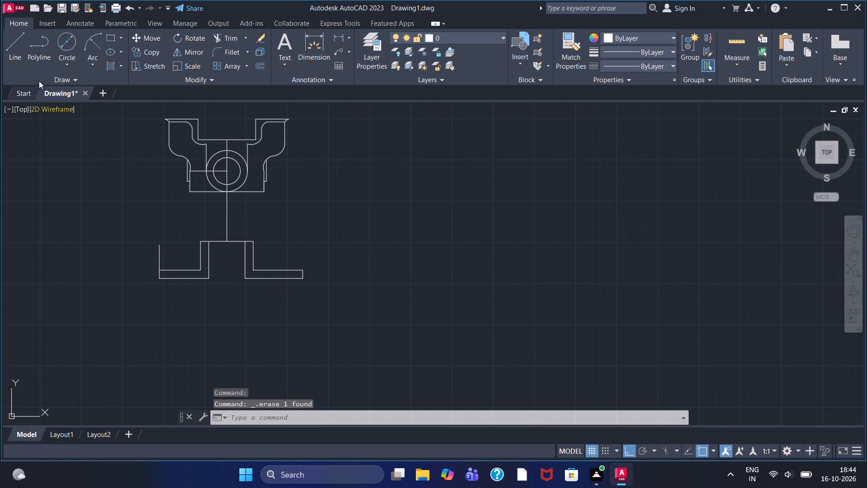
Draw a line about 30 up from the right flange's upper outer corner, continuing horizontally left past the left flange's vertical line.
left_click(20, 55)
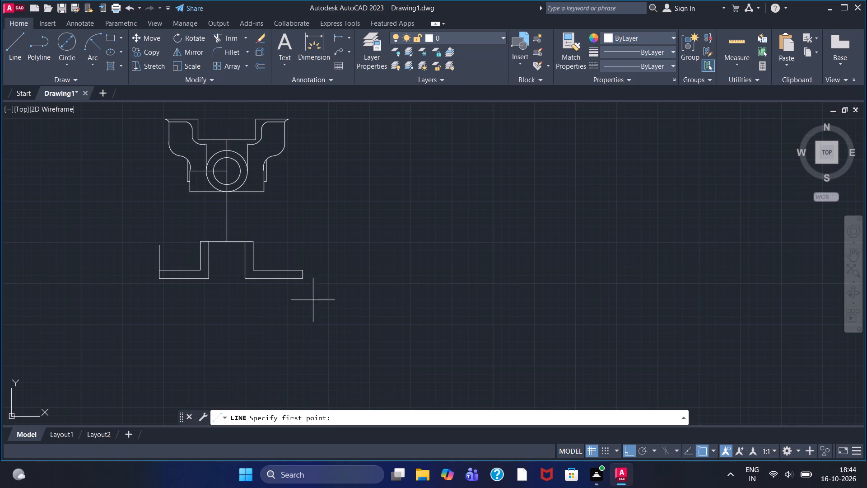
left_click(303, 271)
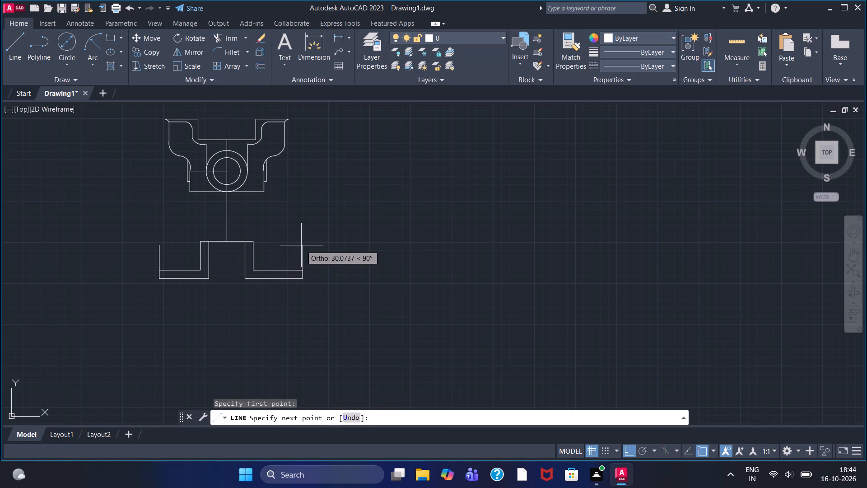
left_click(301, 245)
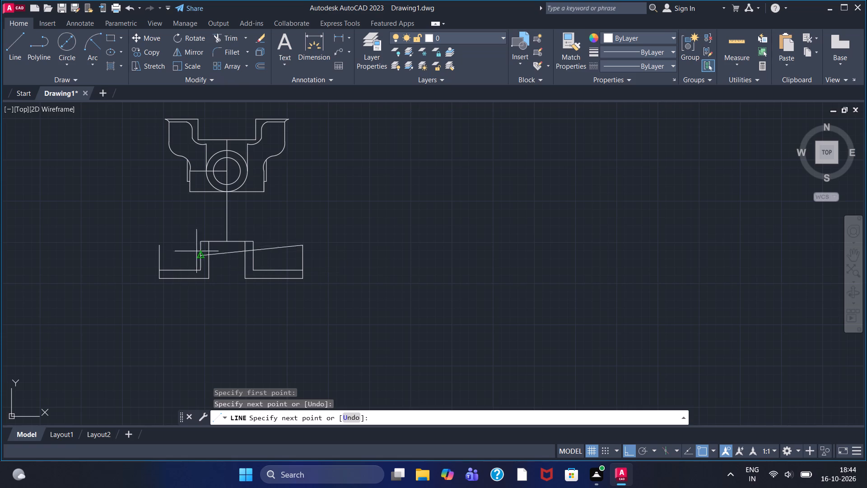
left_click(135, 247)
right_click(131, 226)
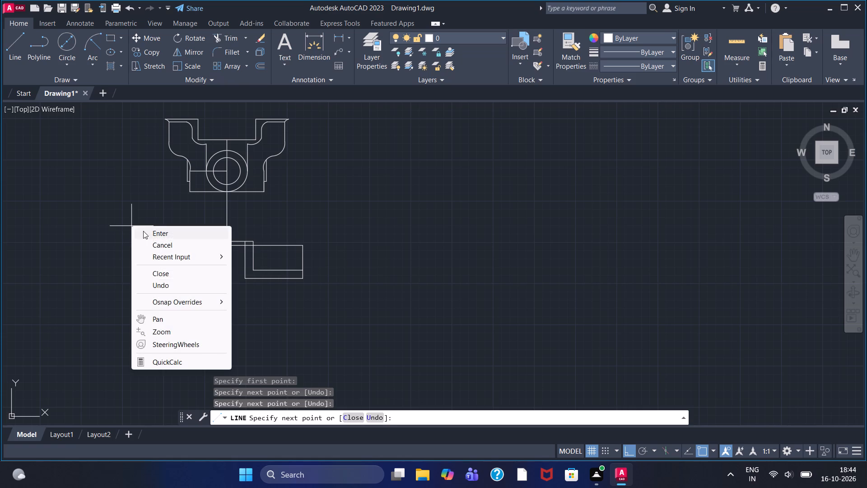
left_click(143, 231)
Trim the overshooting ends of the horizontal and vertical lines at the lower view's outer left corner.
scroll(168, 257, "up", 4)
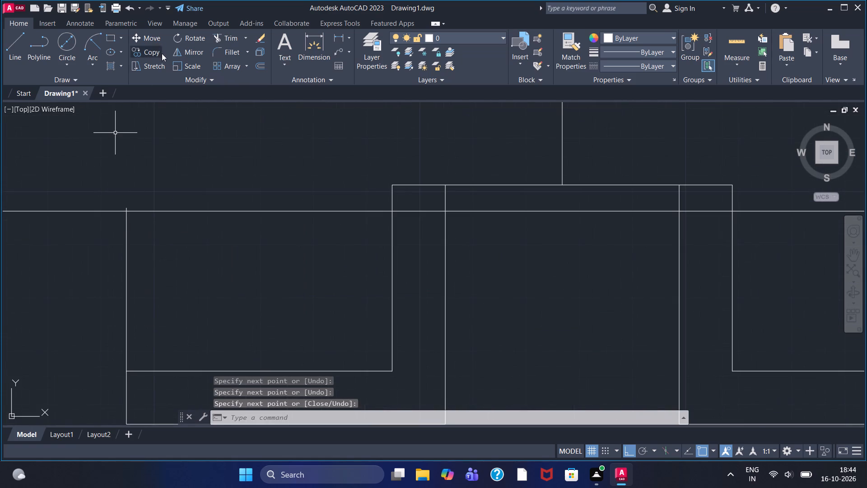
left_click(210, 39)
left_click(212, 38)
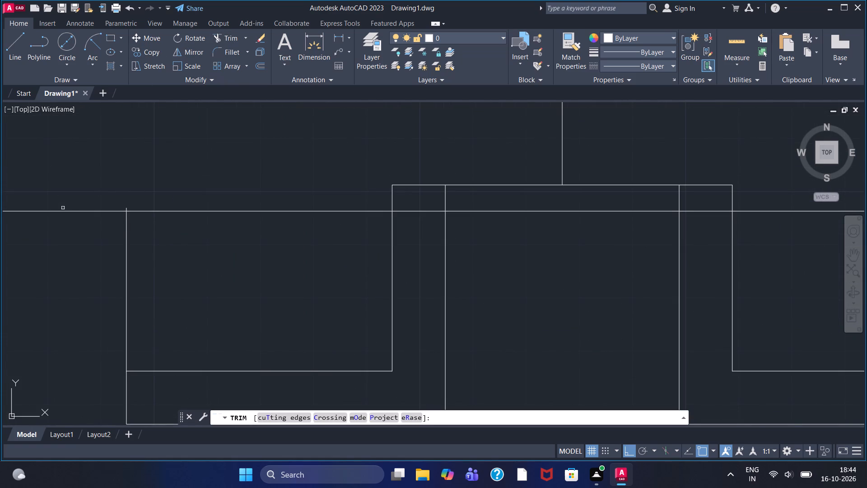
left_click(73, 211)
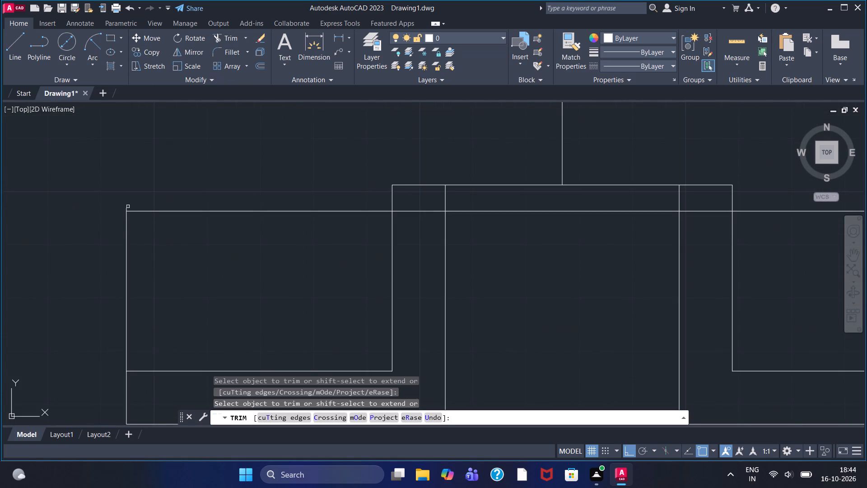
left_click(126, 206)
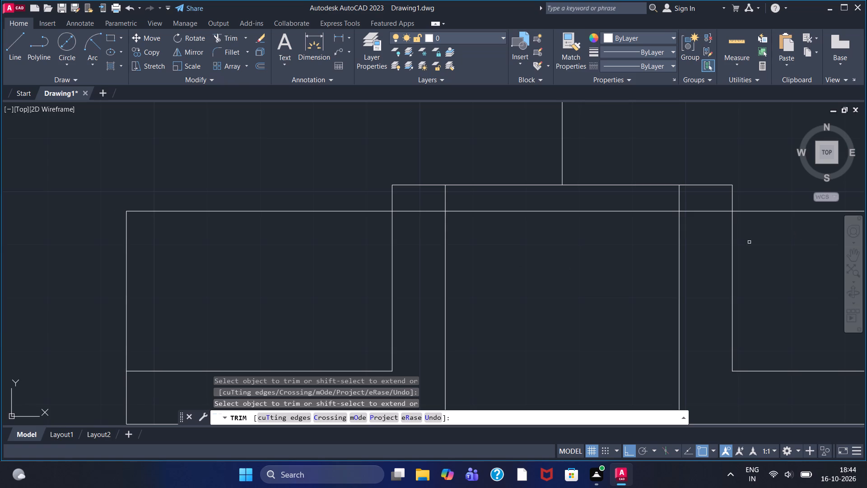
middle_click_drag(753, 245, 289, 265)
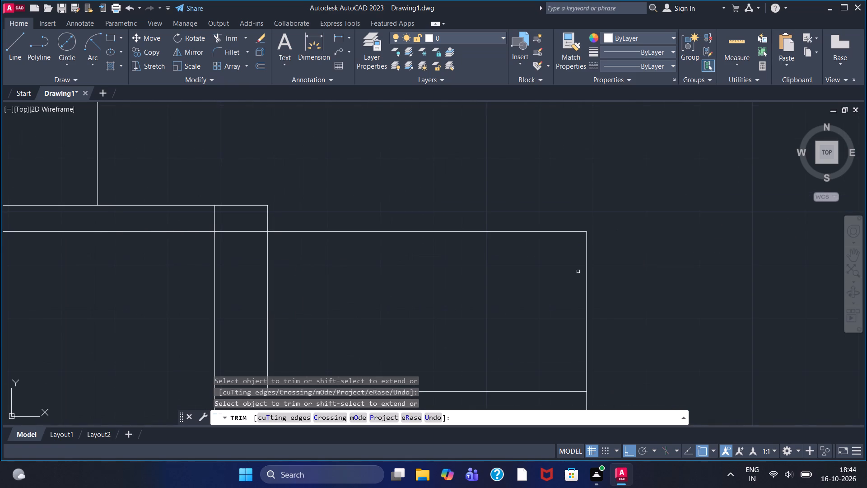
key("Escape")
Remove the vertical projection line between the front view and the lower view with Trim.
scroll(506, 287, "up", 3)
scroll(469, 288, "down", 6)
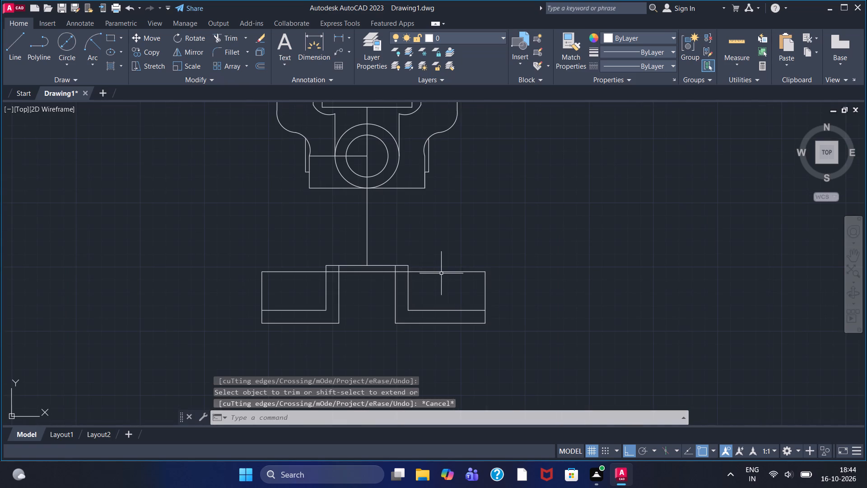
middle_click_drag(440, 240, 463, 208)
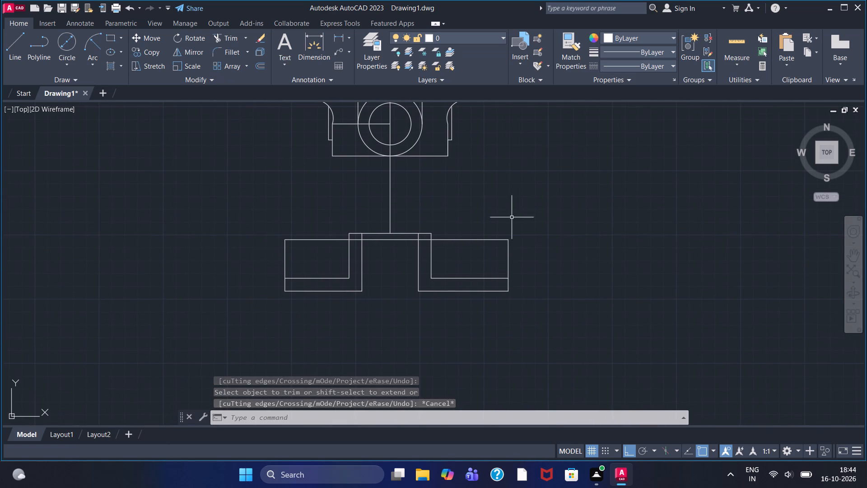
left_click(230, 39)
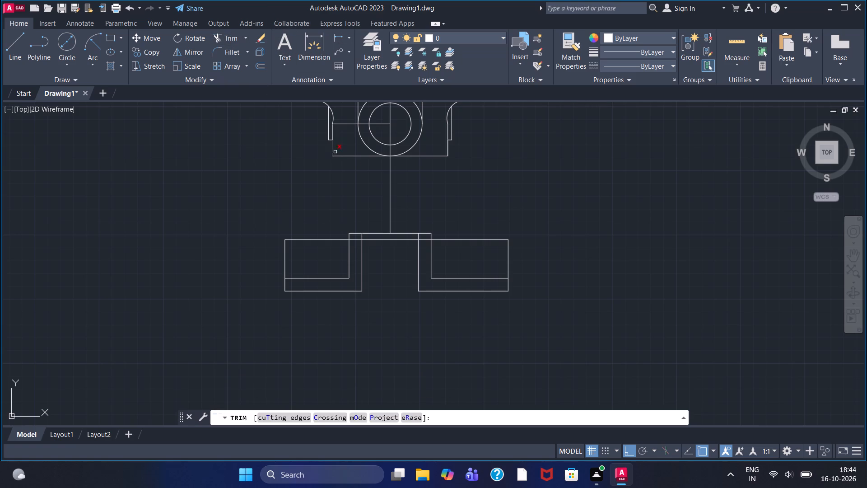
left_click(389, 210)
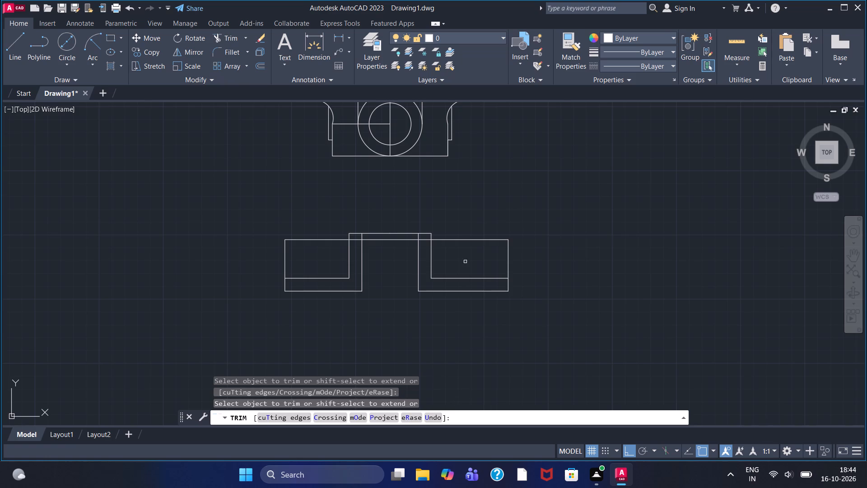
Draw a vertical line about 96 long, from above the lower view's left flange down through it to well below.
left_click(17, 60)
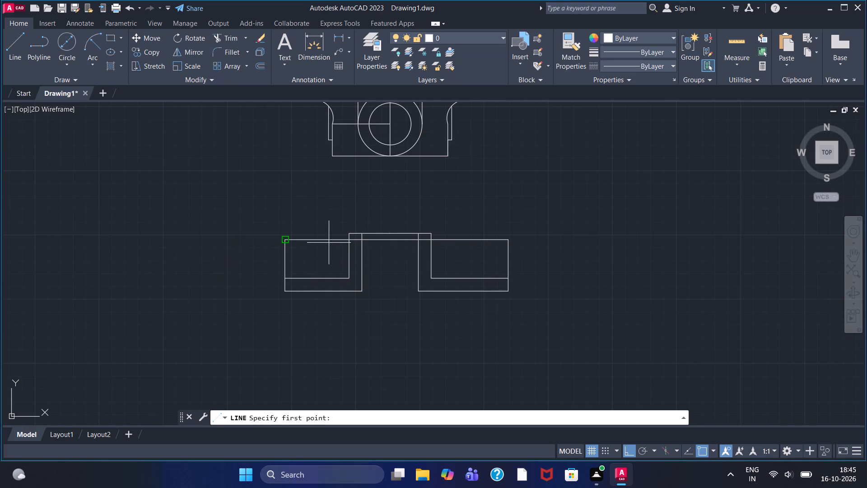
left_click(322, 220)
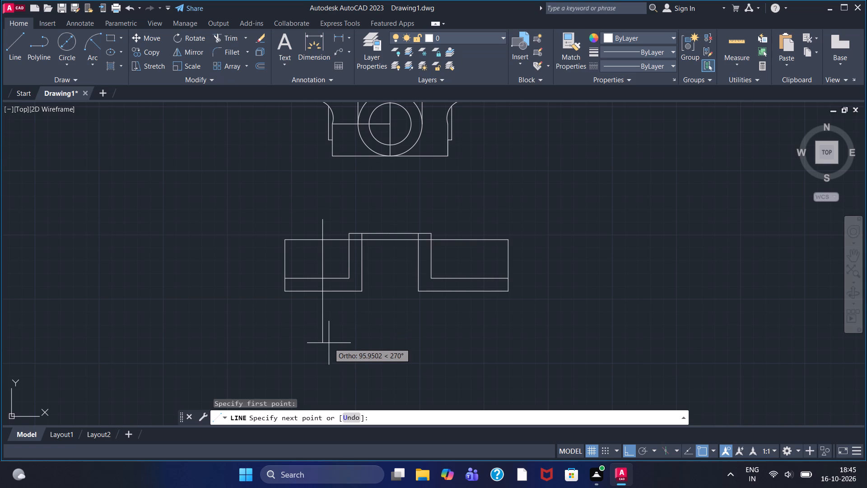
left_click(329, 343)
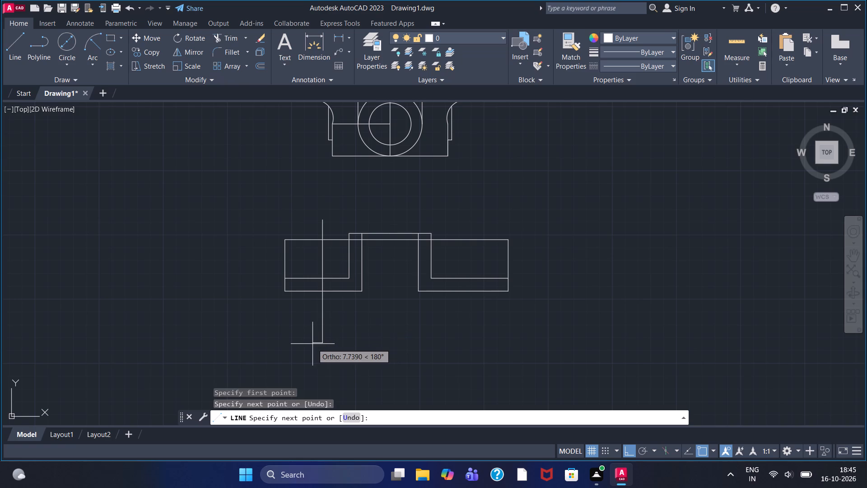
Continue the line 5 left, 40 down, 20 right, 40 up and 5 left to outline a rectangular head below the left flange.
key("5")
key("Return")
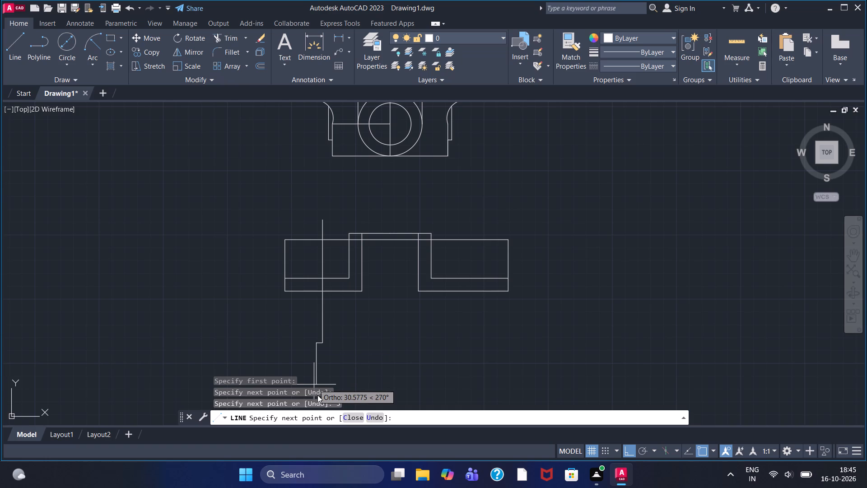
middle_click_drag(333, 382, 329, 308)
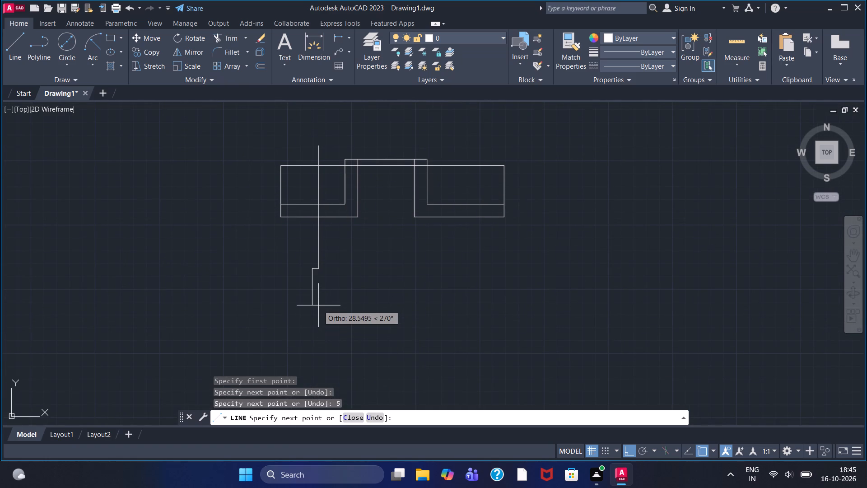
type("30")
key("BackSpace")
key("BackSpace")
type("40")
key("Return")
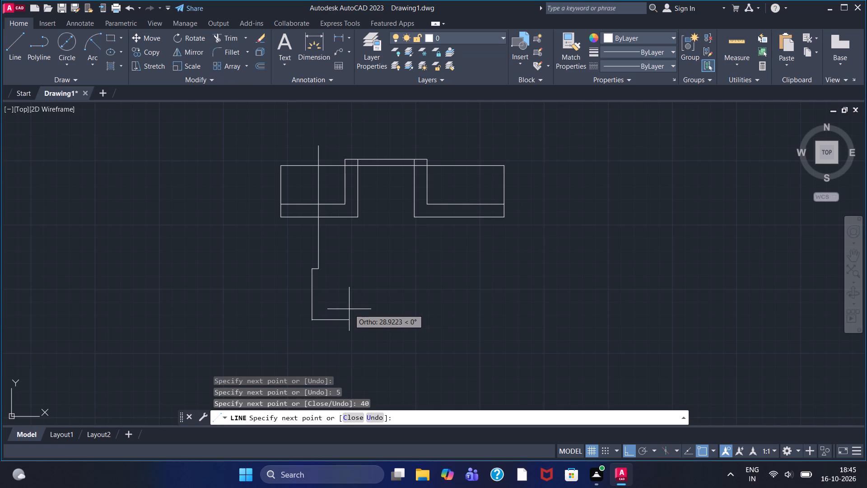
type("20")
key("Return")
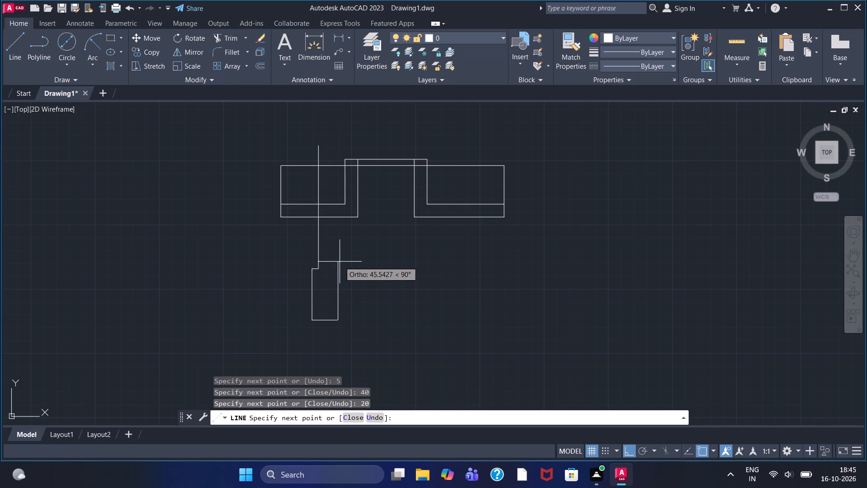
key("3")
key("BackSpace")
type("40")
key("Return")
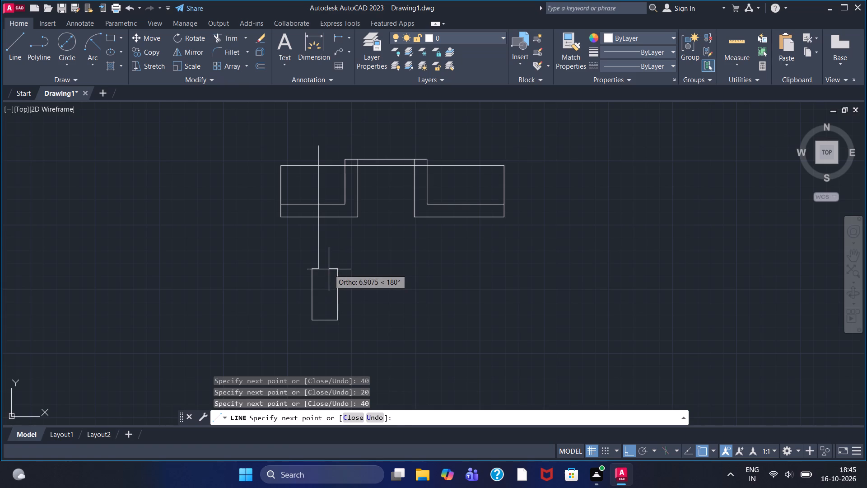
key("5")
key("Return")
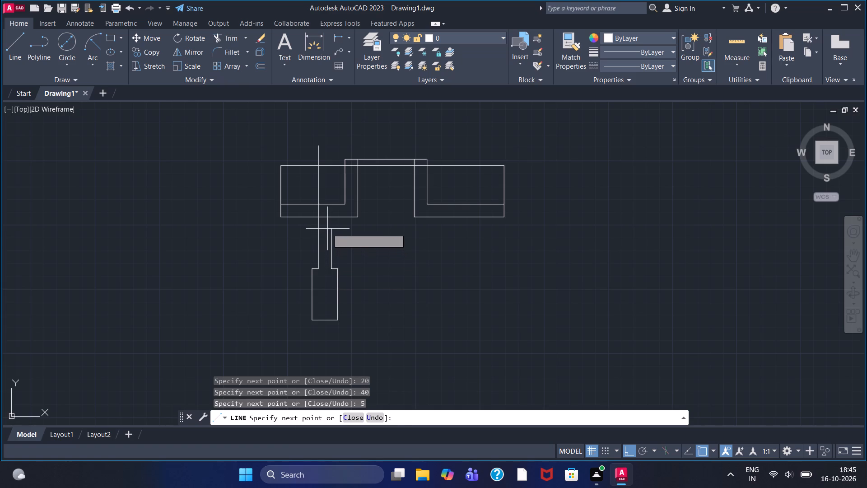
Extend the outline vertically up from the head into the left flange, parallel to the first line, and finish it there.
left_click(334, 188)
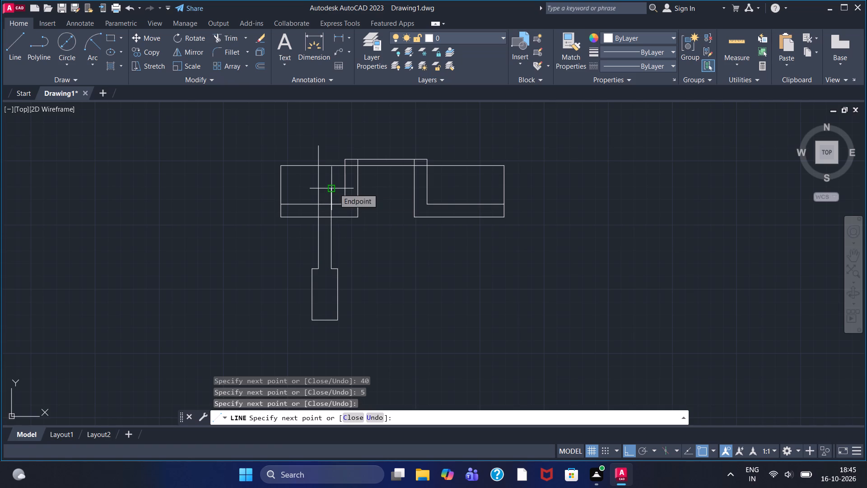
key("Escape")
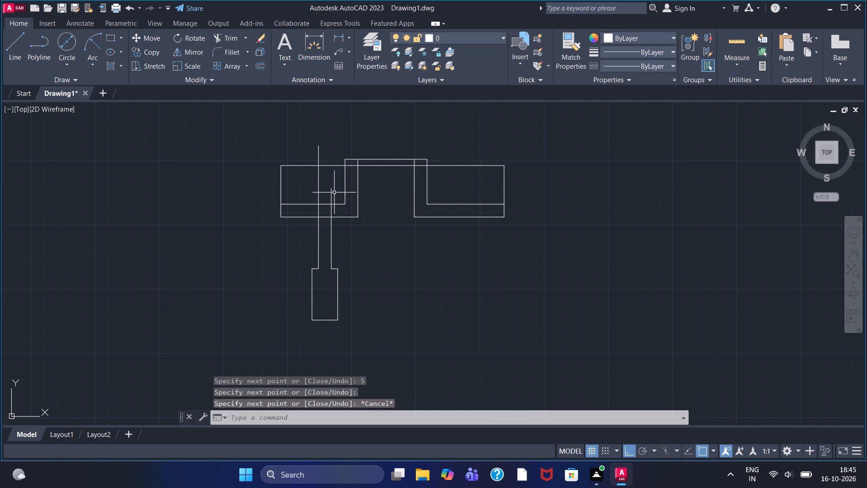
Start another line for the lower view.
left_click(21, 52)
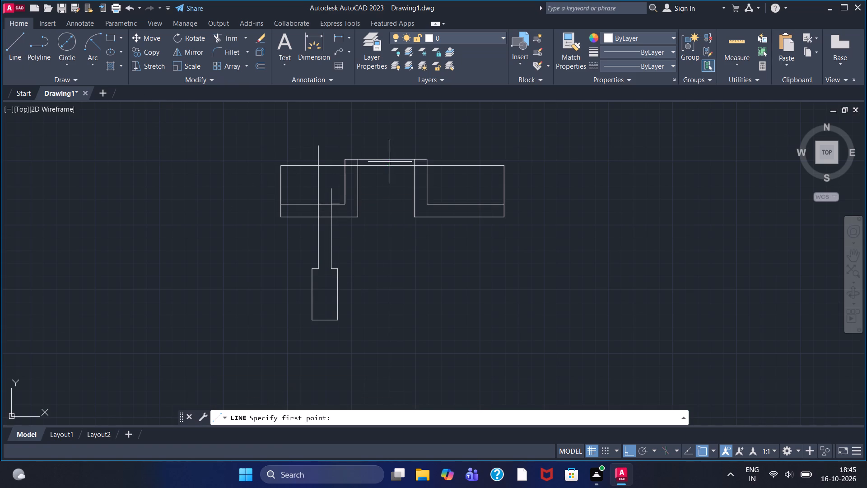
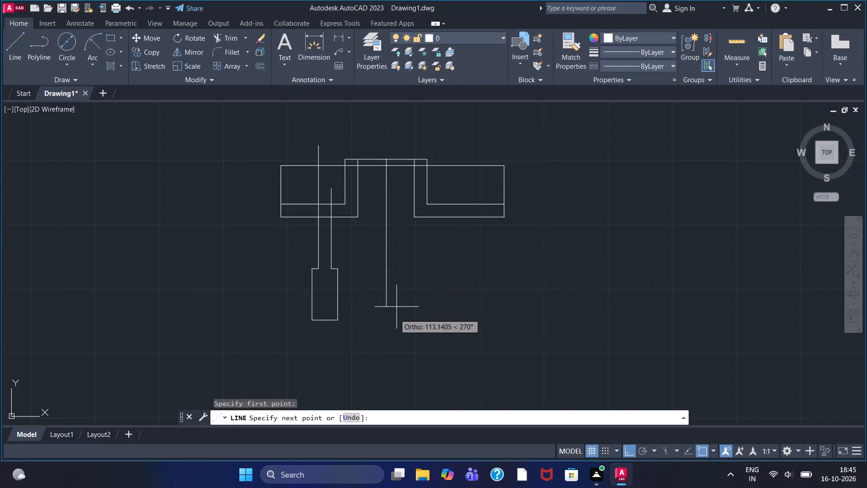
Finish the vertical centre line from the middle of the lower view's top edge down to below the rectangular head.
left_click(386, 349)
right_click(438, 319)
left_click(468, 322)
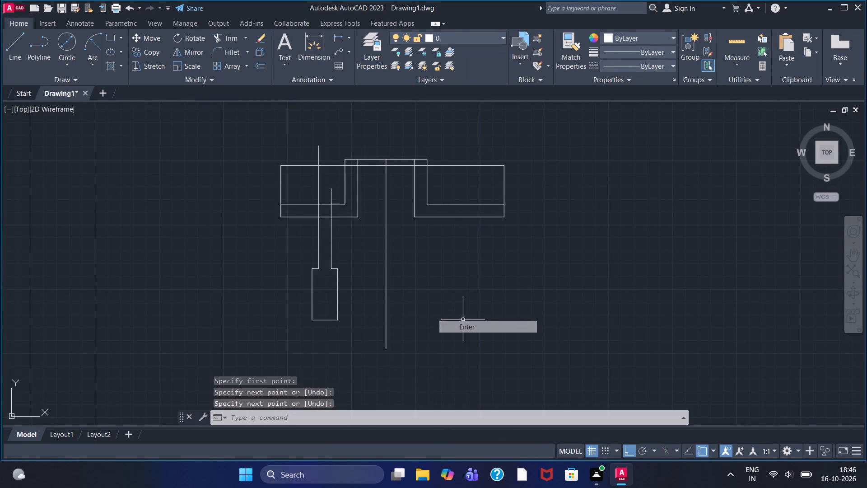
Mirror the left leg's two vertical lines and rectangular head about the vertical centre line, keeping the source objects.
left_click(189, 46)
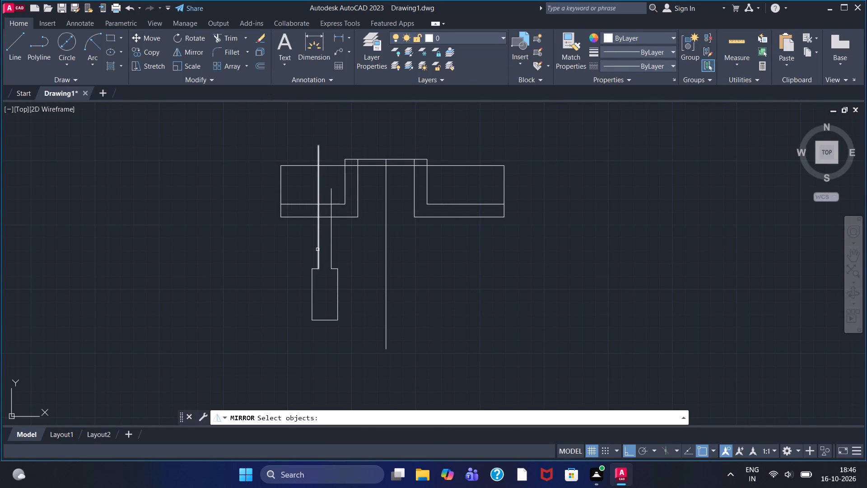
left_click(317, 249)
left_click(331, 249)
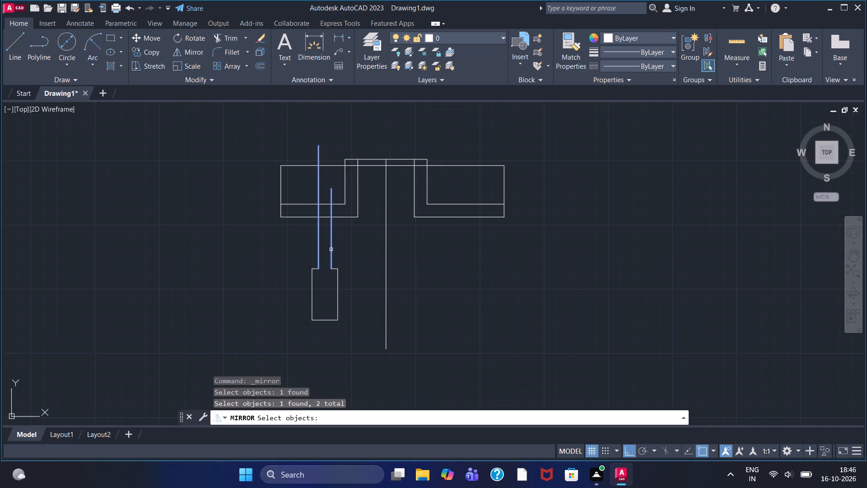
scroll(336, 270, "up", 3)
left_click(328, 264)
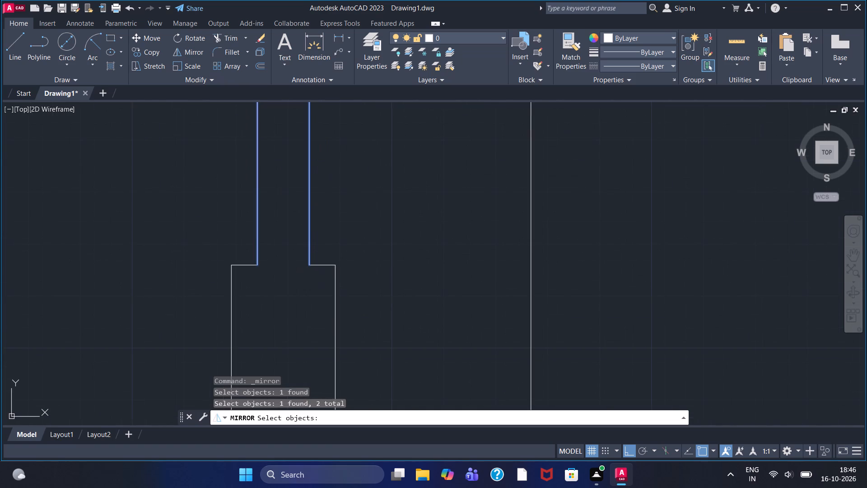
left_click(242, 265)
left_click(231, 293)
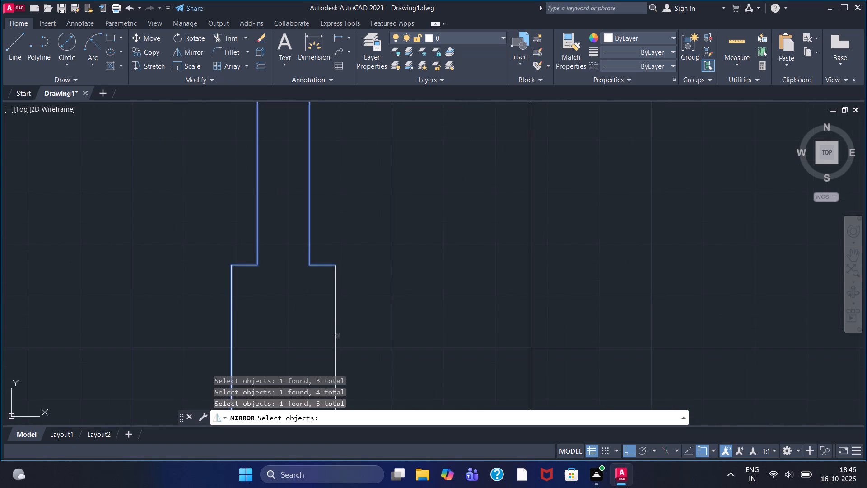
left_click(336, 333)
scroll(328, 338, "down", 2)
middle_click_drag(313, 342, 331, 259)
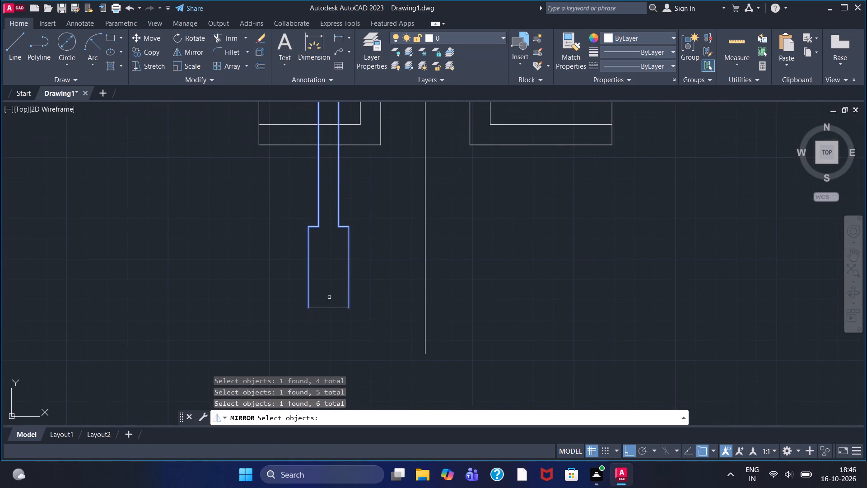
left_click(330, 307)
key("Return")
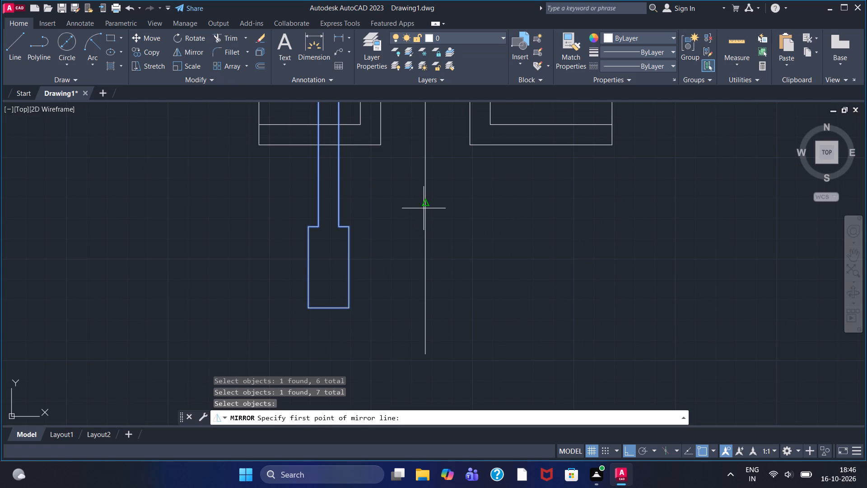
left_click(425, 206)
left_click(427, 280)
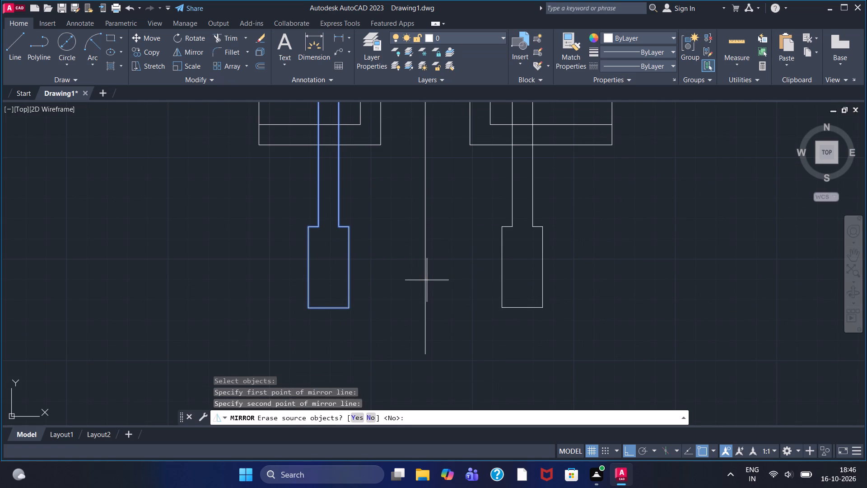
left_click(371, 417)
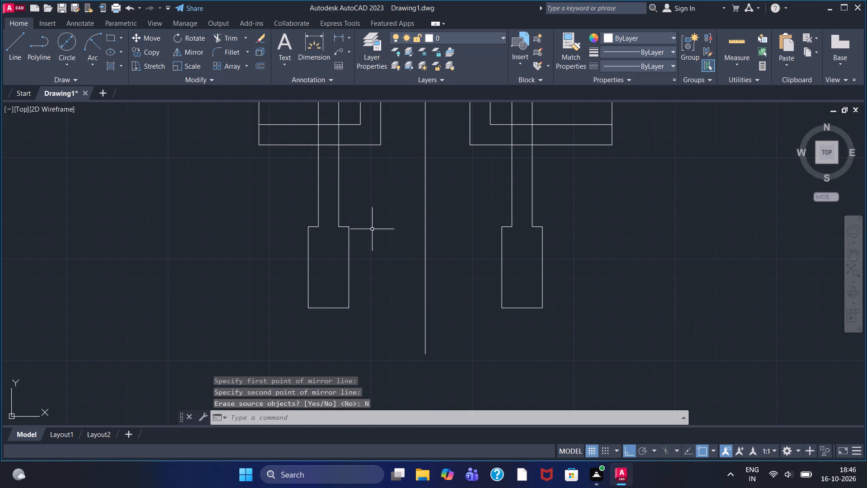
Trim the leg lines inside and above both flanges so that both legs end at the flanges' bottom edges.
middle_click_drag(372, 229, 365, 343)
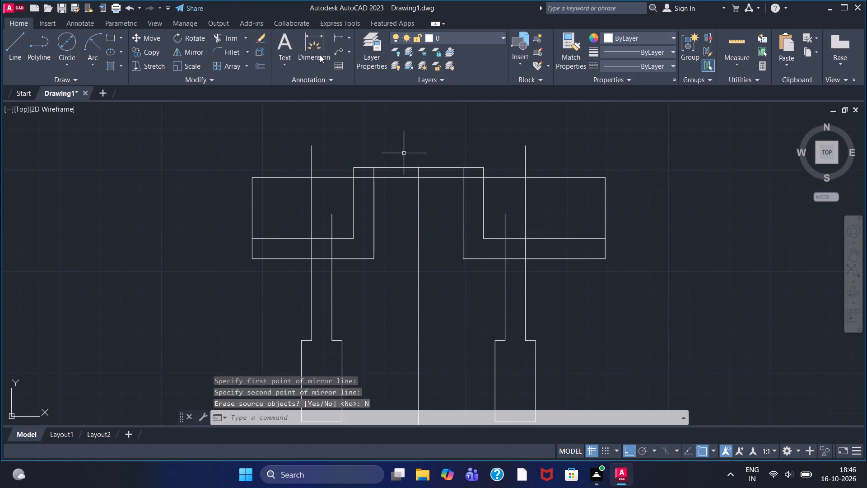
left_click(239, 35)
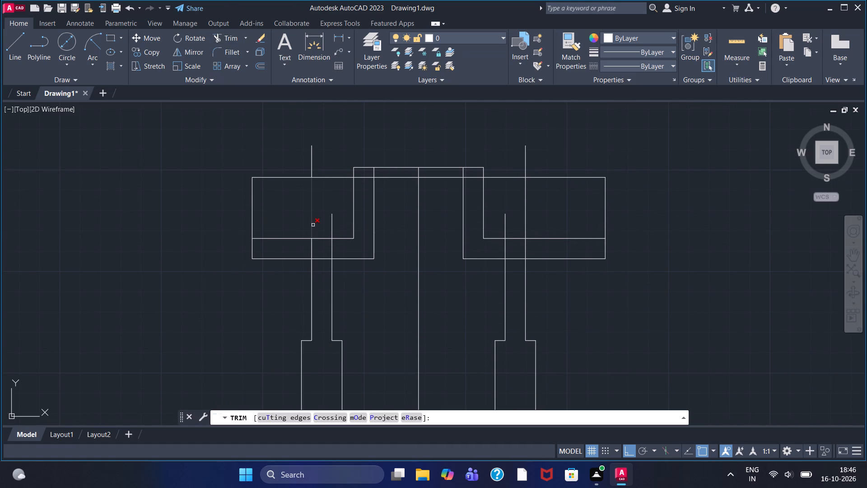
left_click(313, 225)
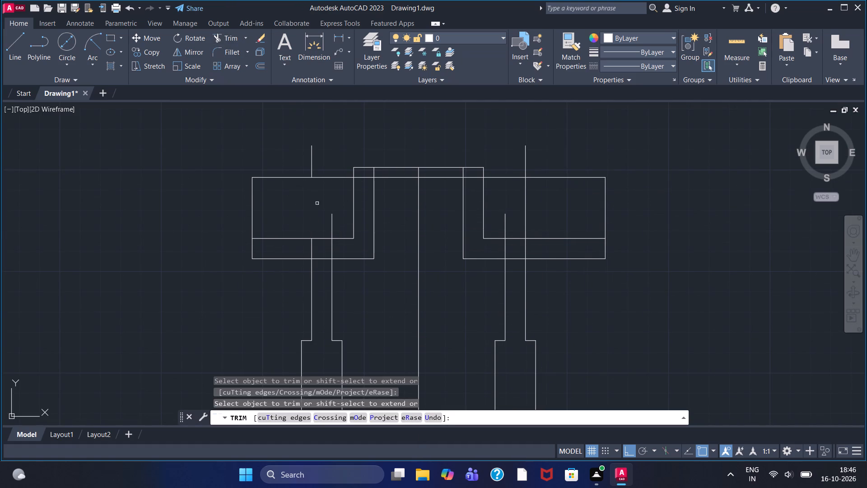
left_click(310, 163)
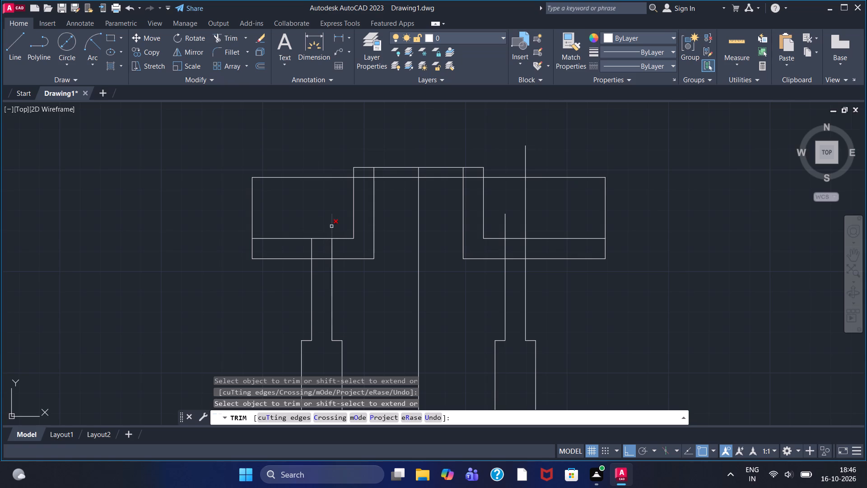
left_click(332, 225)
left_click(331, 245)
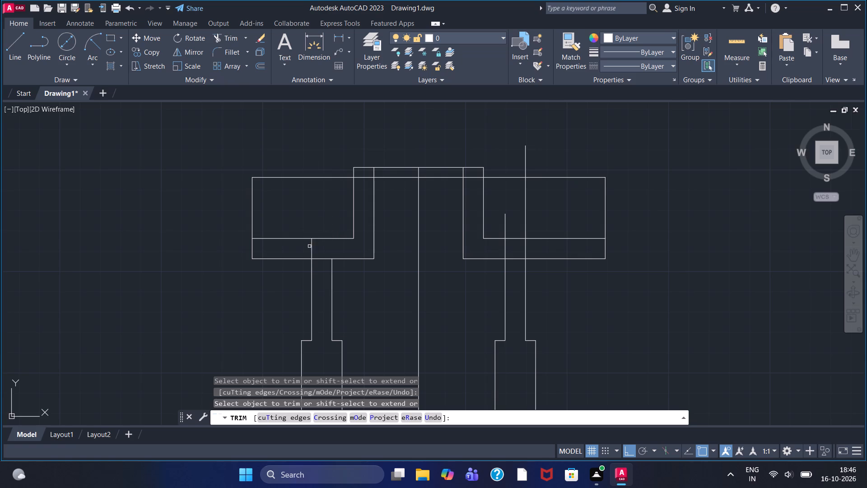
left_click(309, 246)
left_click(313, 250)
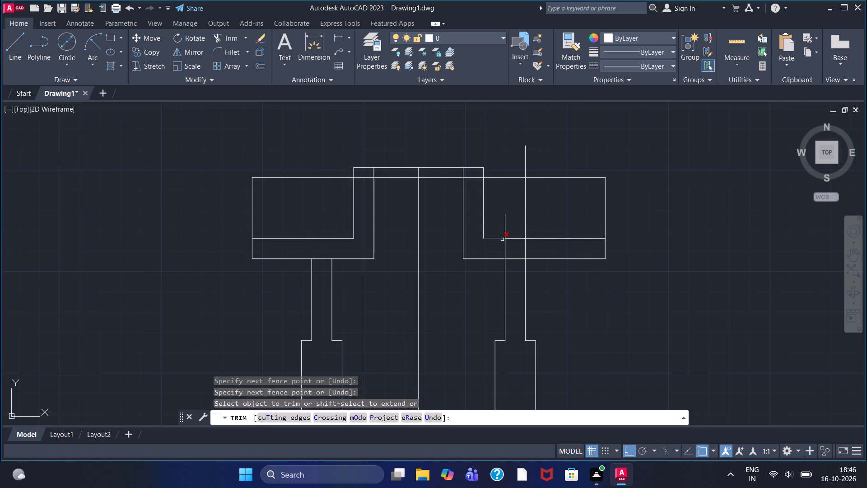
left_click(505, 228)
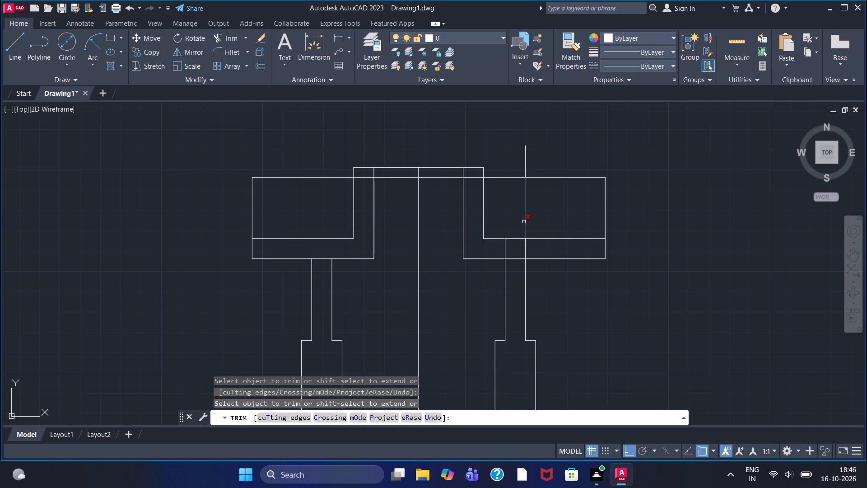
left_click(524, 222)
left_click(524, 166)
left_click(506, 249)
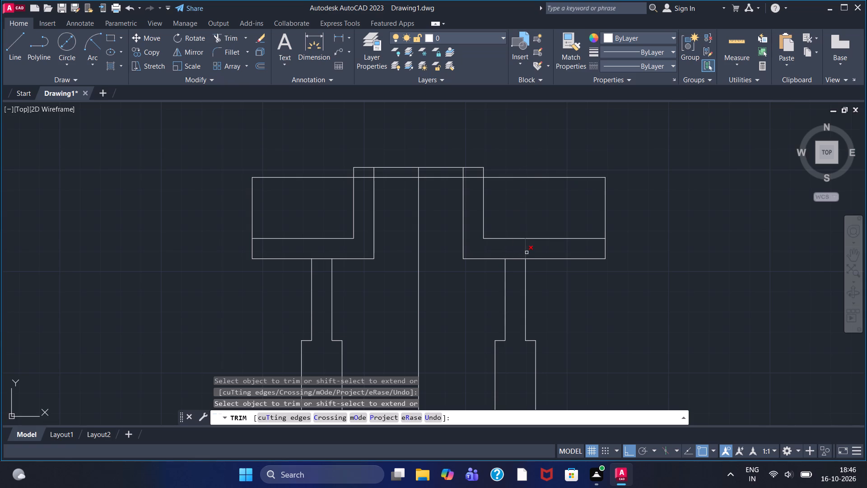
left_click(527, 253)
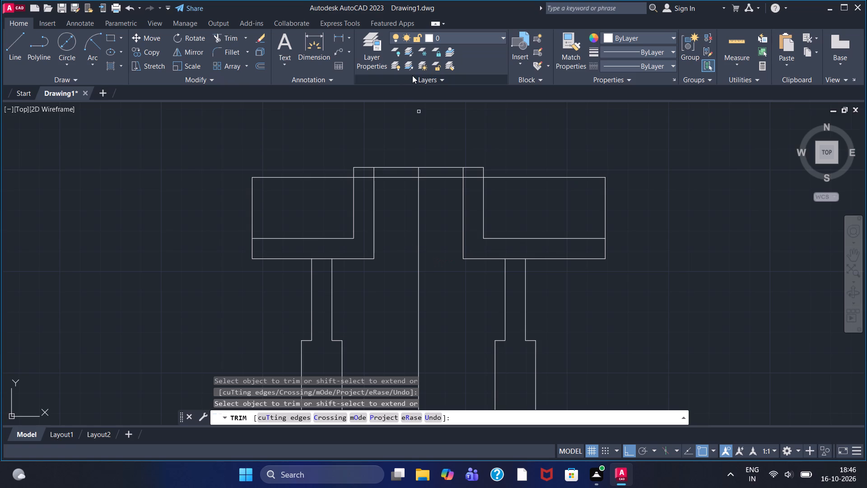
Fillet the inner corners between both legs and the flanges' bottom edges with a radius of 6.
left_click(220, 53)
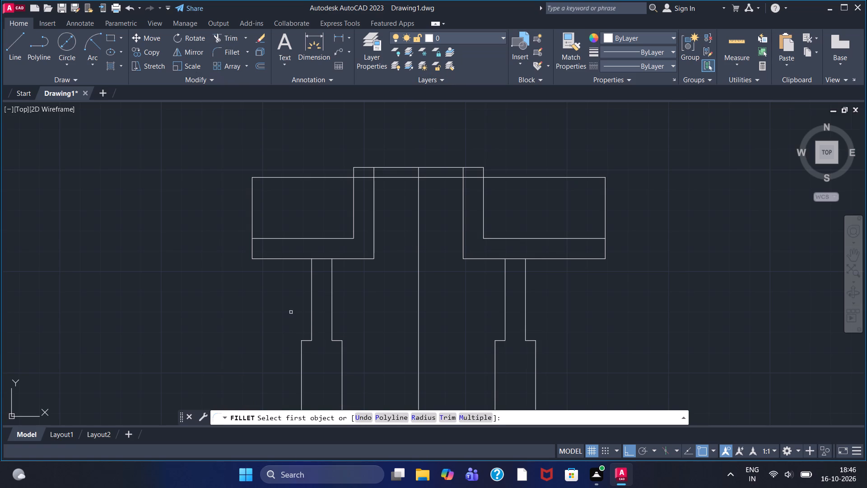
left_click(436, 418)
key("6")
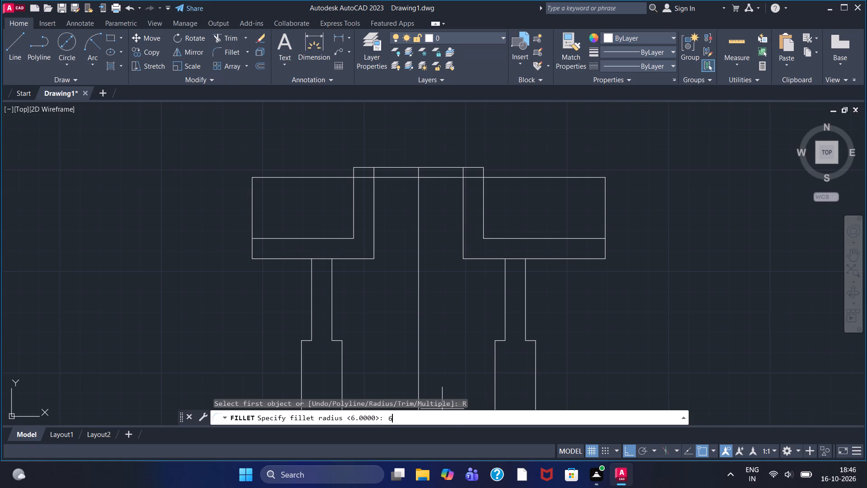
key("Return")
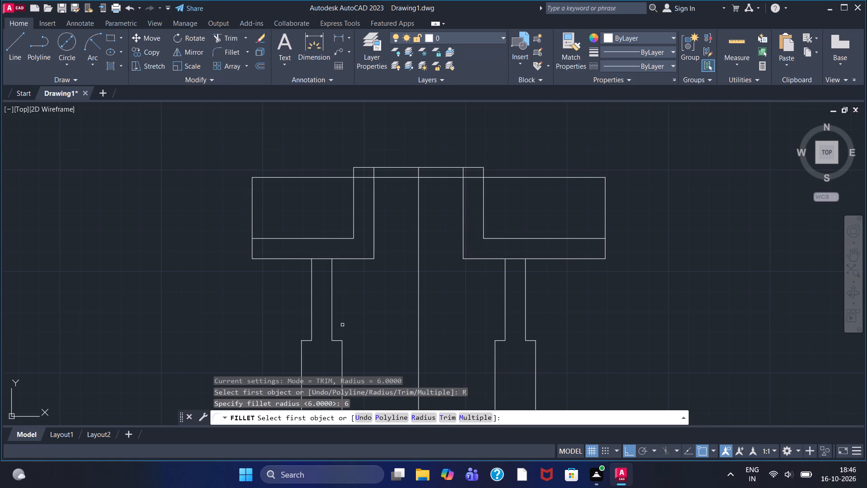
left_click(331, 268)
left_click(344, 260)
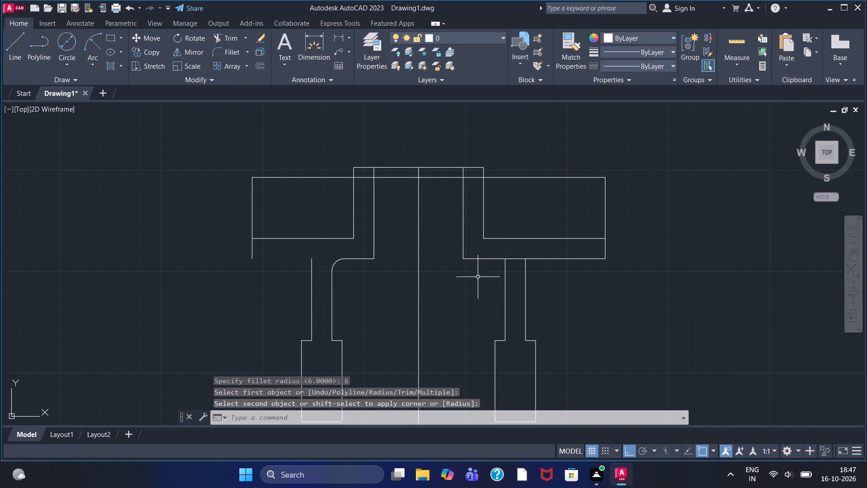
right_click(746, 320)
left_click(752, 107)
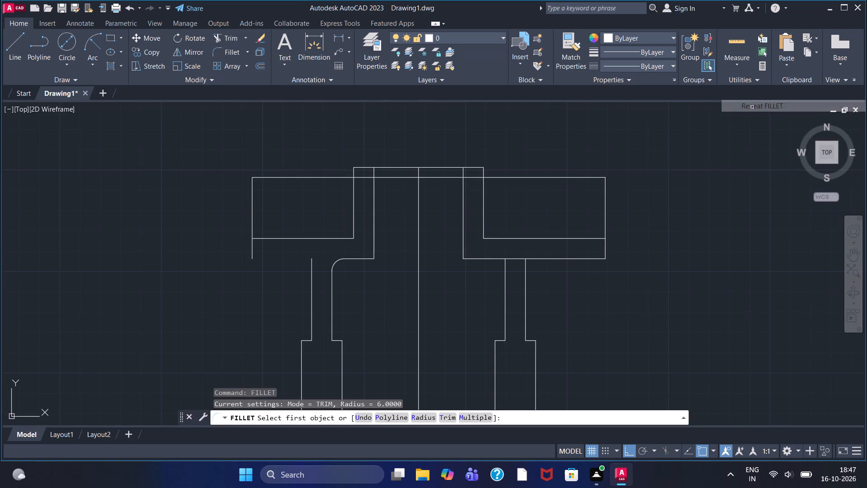
left_click(505, 273)
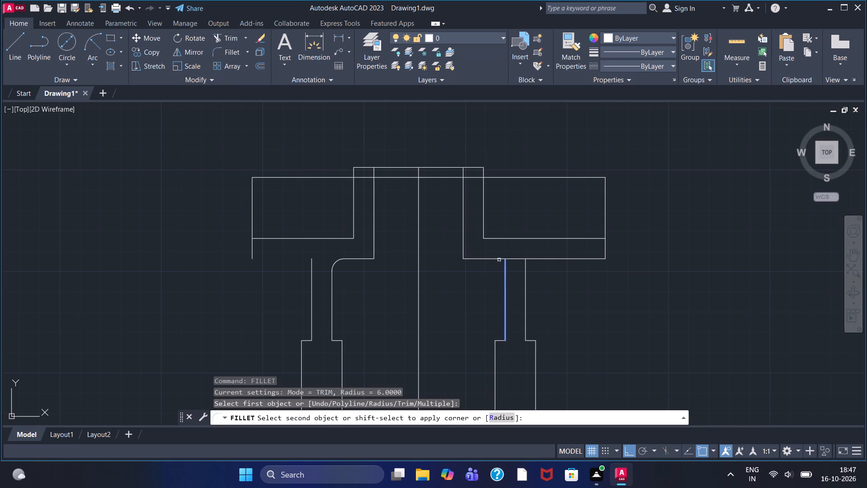
left_click(499, 260)
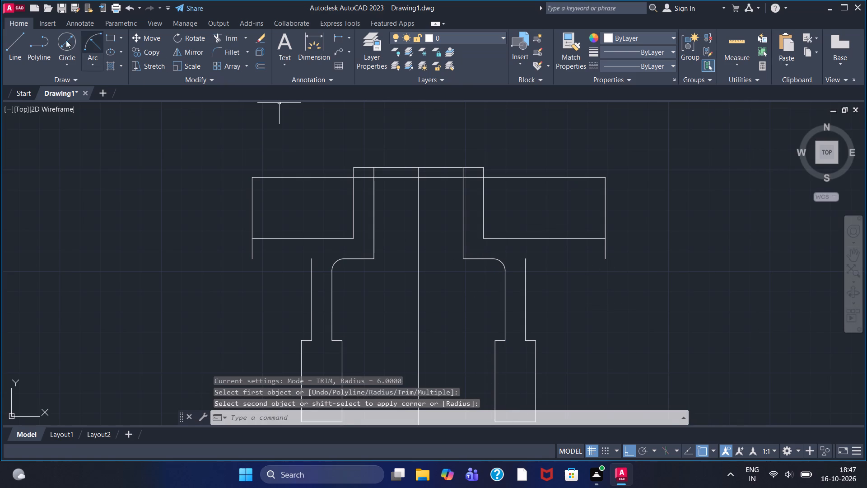
Draw a horizontal line closing the left flange's bottom edge from its outer corner to the left leg's outer line.
left_click(15, 43)
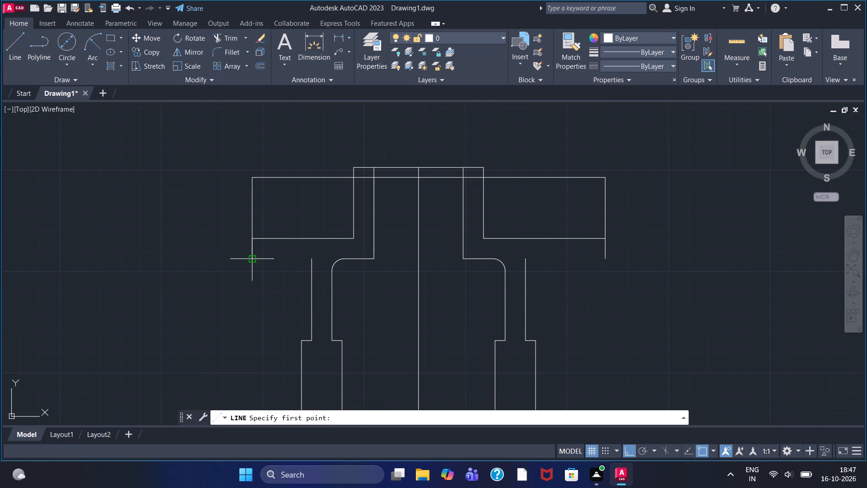
left_click(252, 261)
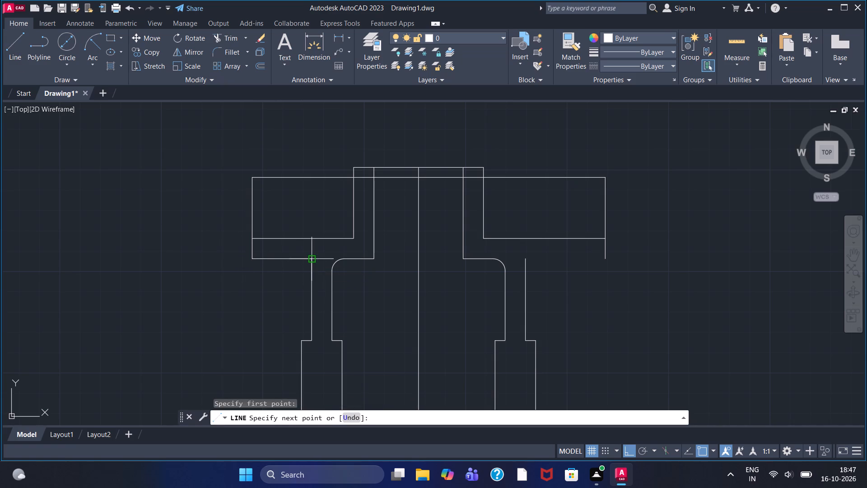
left_click(309, 259)
right_click(203, 251)
left_click(231, 263)
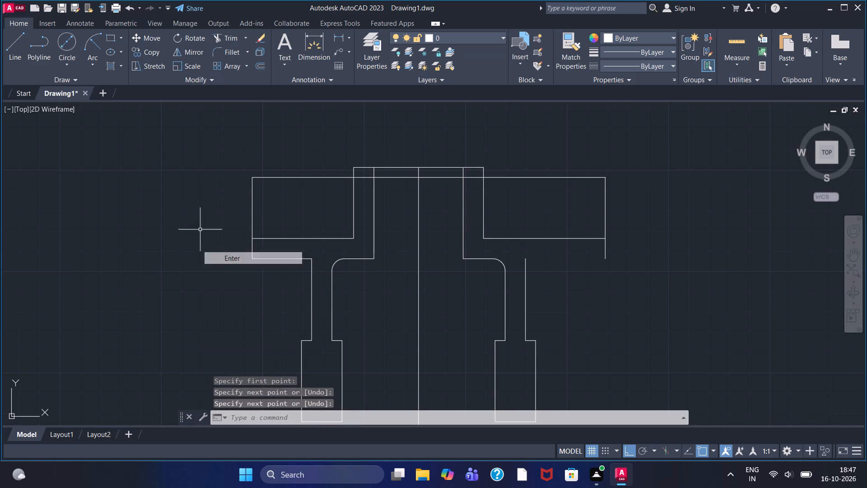
Draw a horizontal line closing the right flange's bottom edge from the right leg's outer line to the flange's outer corner.
left_click(14, 49)
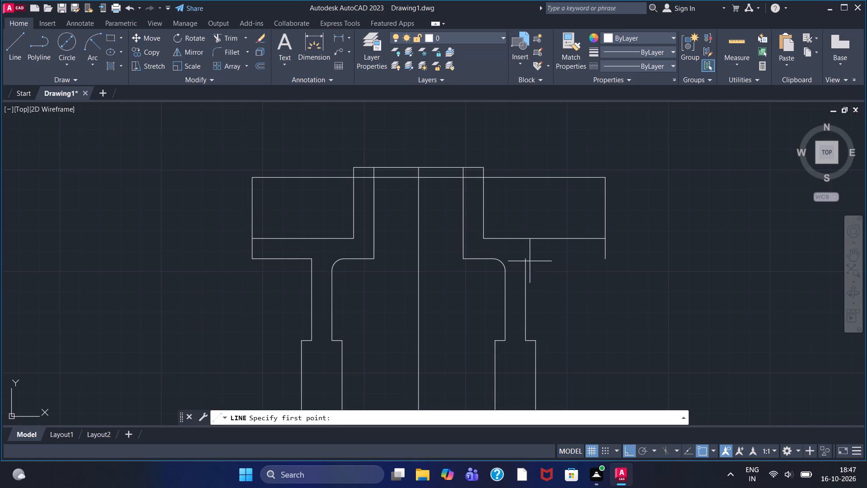
left_click(527, 261)
left_click_drag(546, 260, 566, 260)
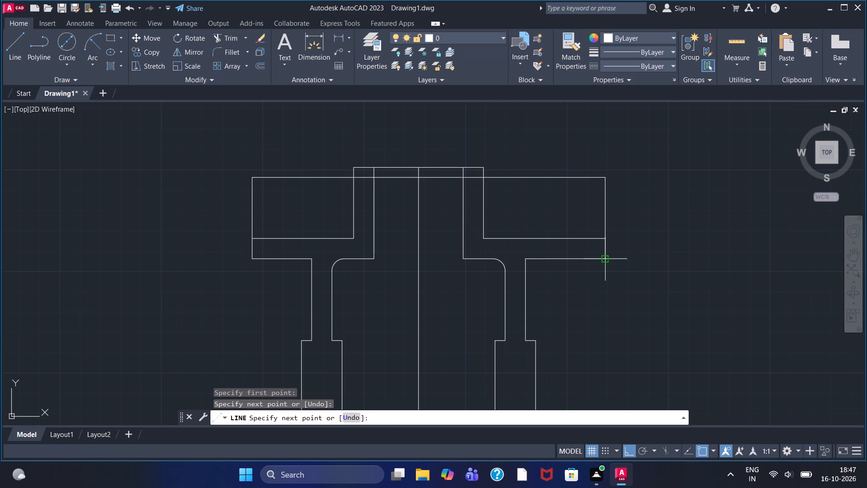
left_click(606, 259)
right_click(654, 252)
left_click(669, 260)
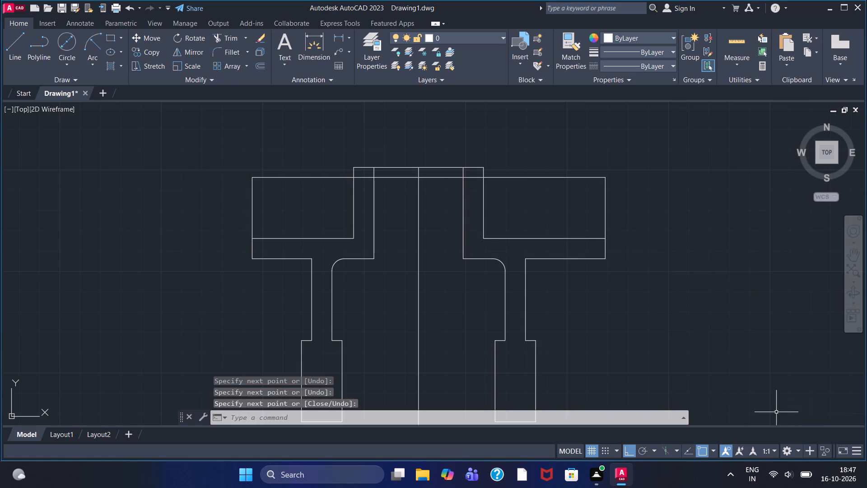
Draw a horizontal line across the left leg's top, from its outer line to the start of the inner fillet.
left_click(9, 41)
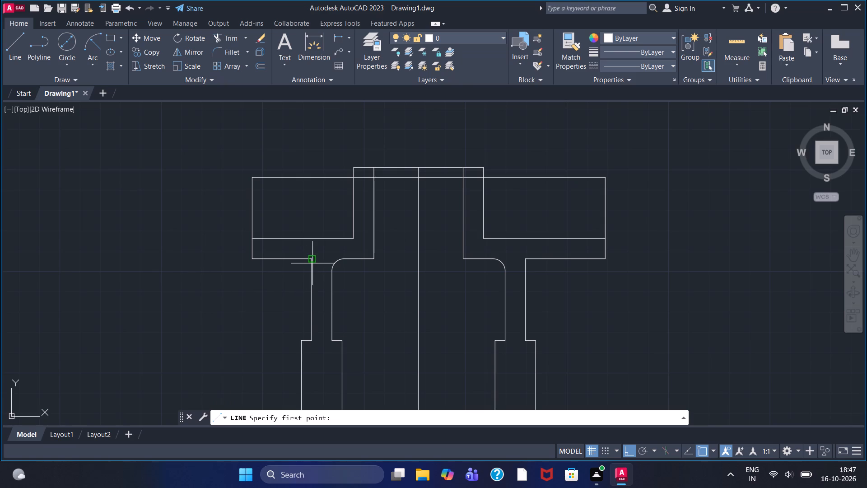
left_click(313, 261)
left_click(346, 261)
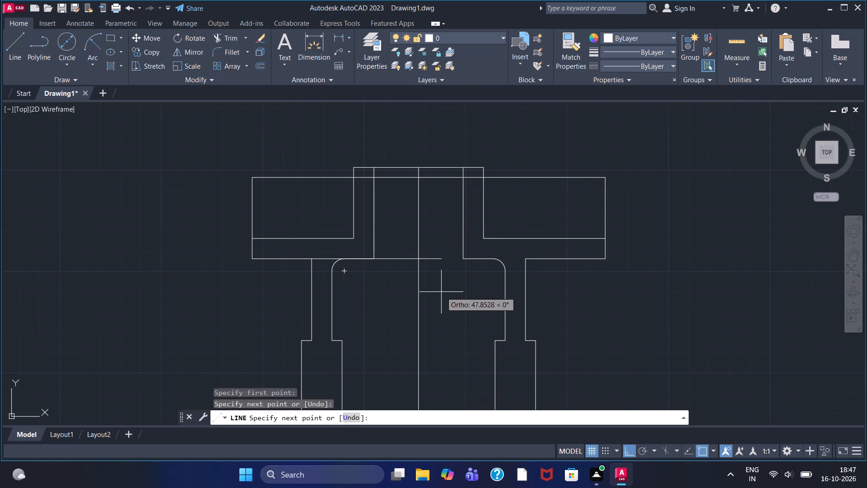
right_click(397, 287)
left_click(415, 291)
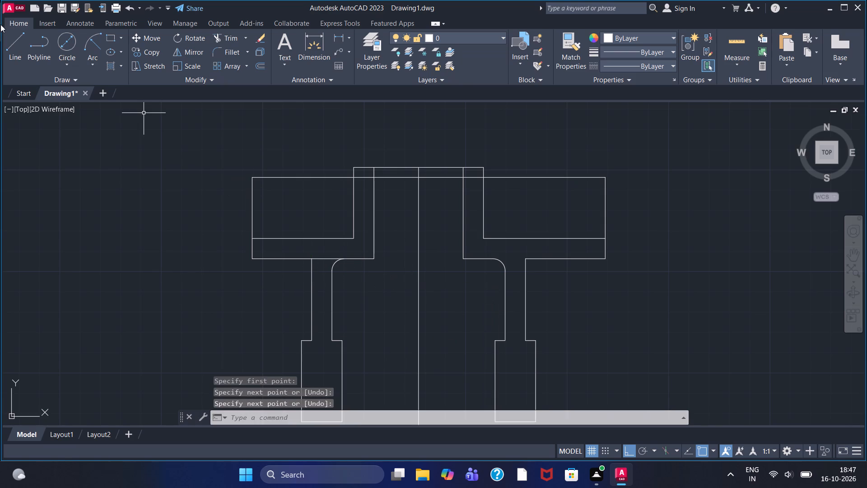
Draw a horizontal line across the right leg's top, from the end of the inner fillet to its outer line.
left_click(3, 37)
left_click(11, 49)
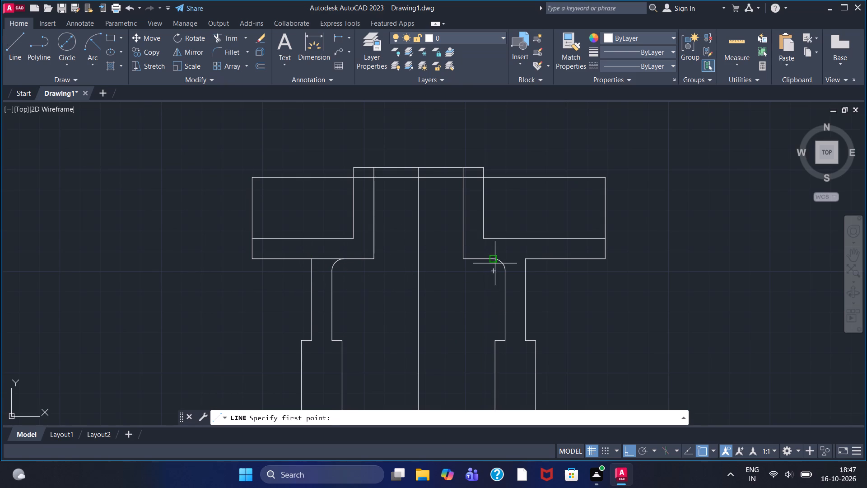
left_click(495, 263)
left_click(523, 259)
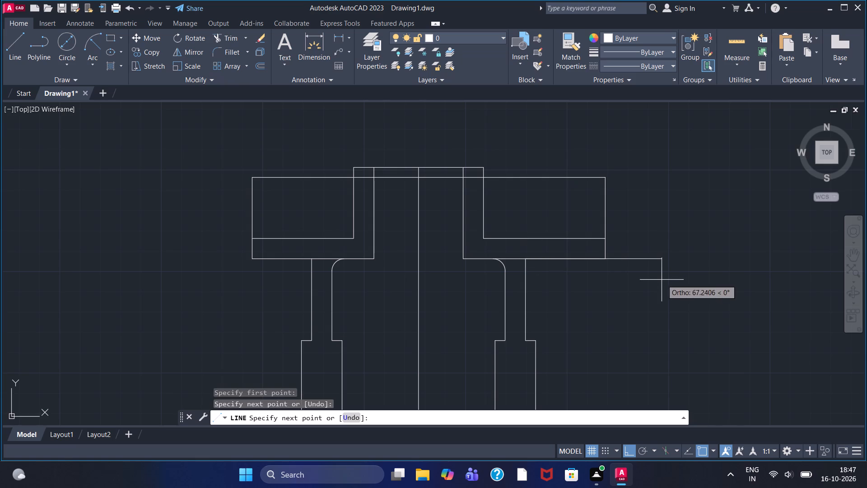
right_click(662, 280)
left_click(678, 292)
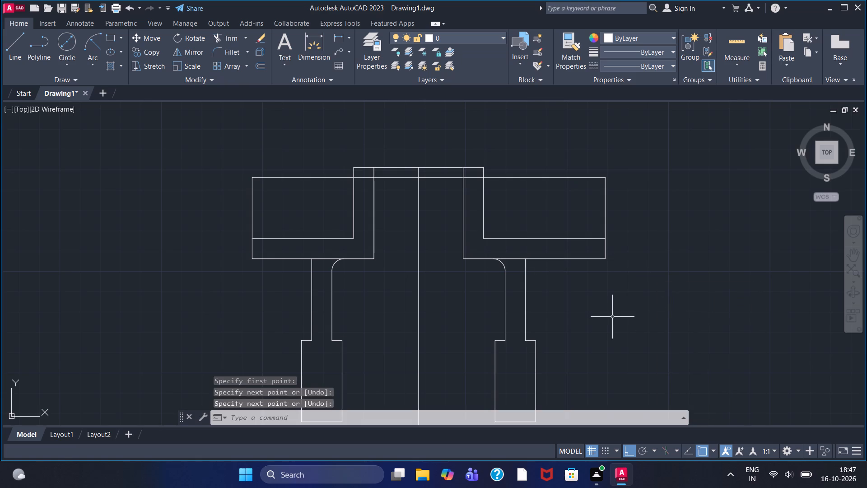
Draw connected lines from the left foot's bottom inner corner: 10 up, across past the foot, 20 up, and back across past the foot.
scroll(612, 317, "down", 1)
middle_click_drag(618, 317, 594, 264)
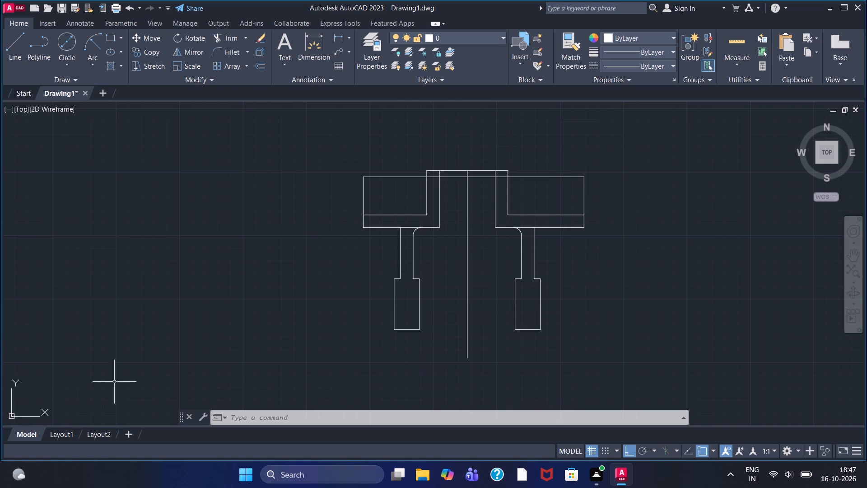
left_click(25, 52)
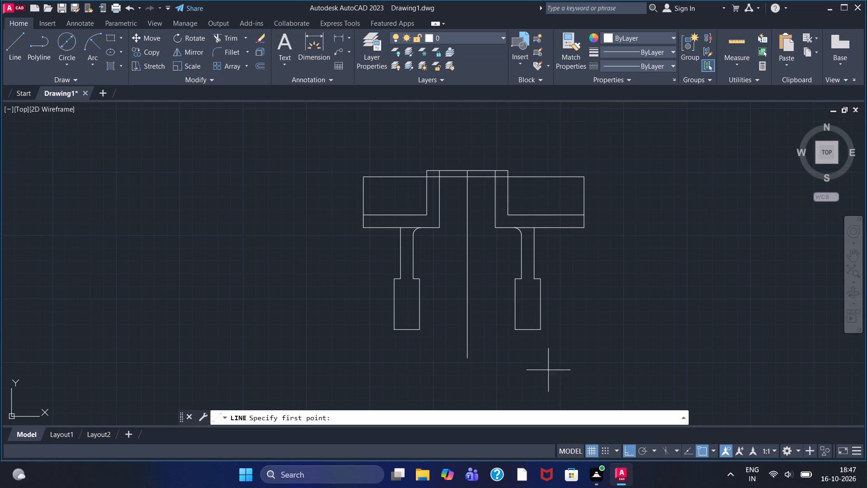
left_click(419, 330)
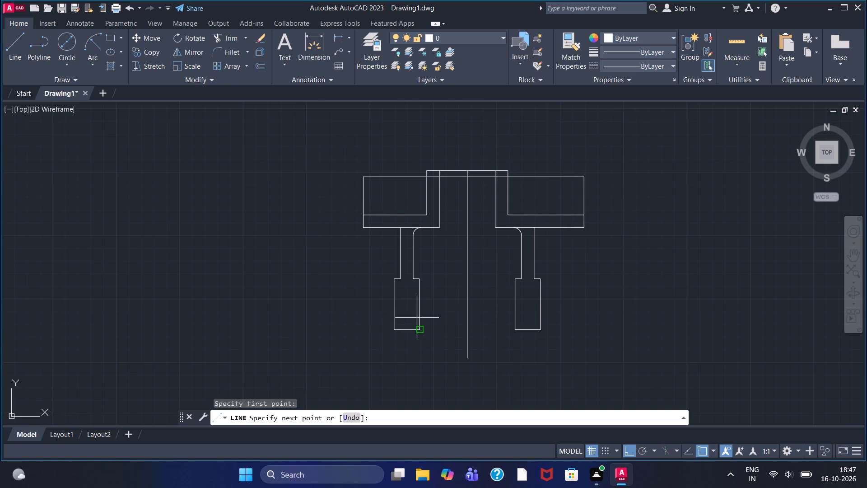
type("10")
key("Return")
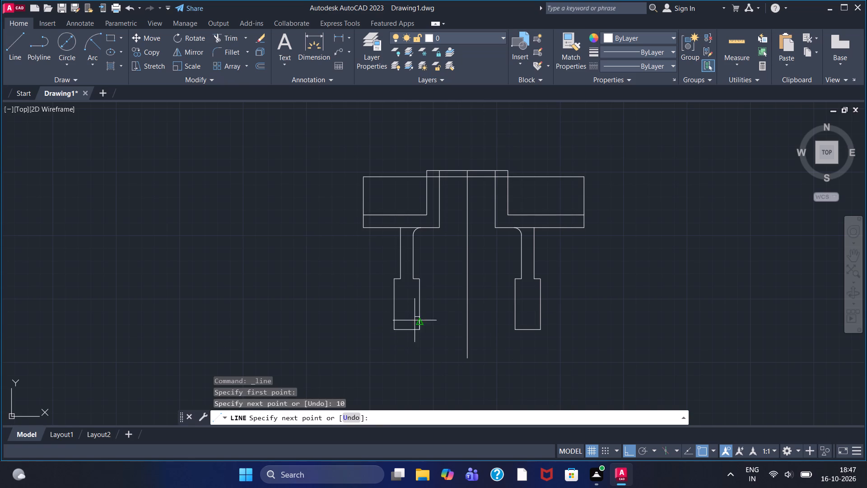
left_click(383, 319)
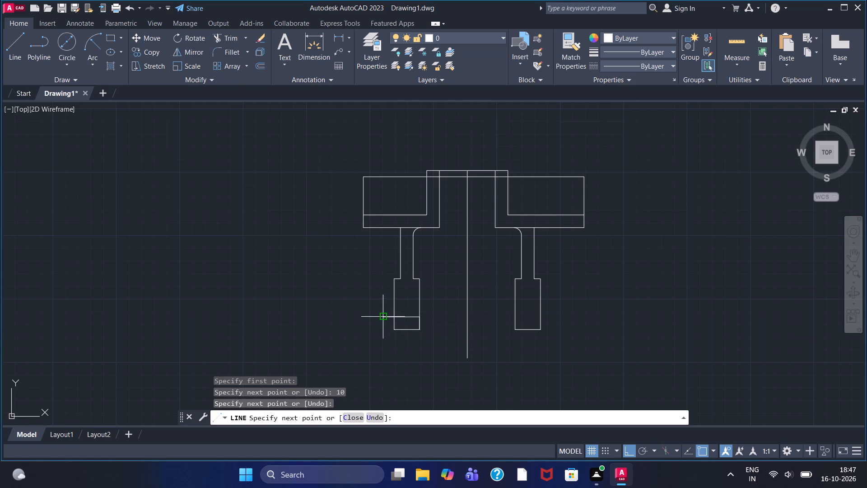
type("20")
key("Return")
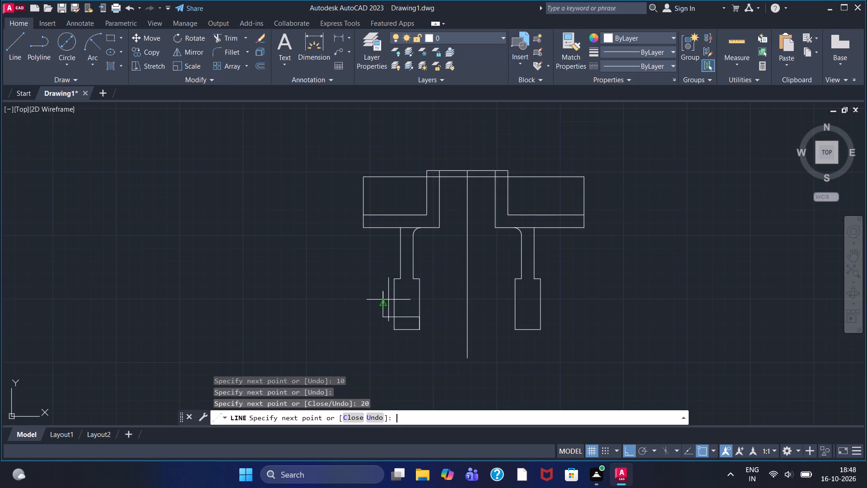
left_click(440, 300)
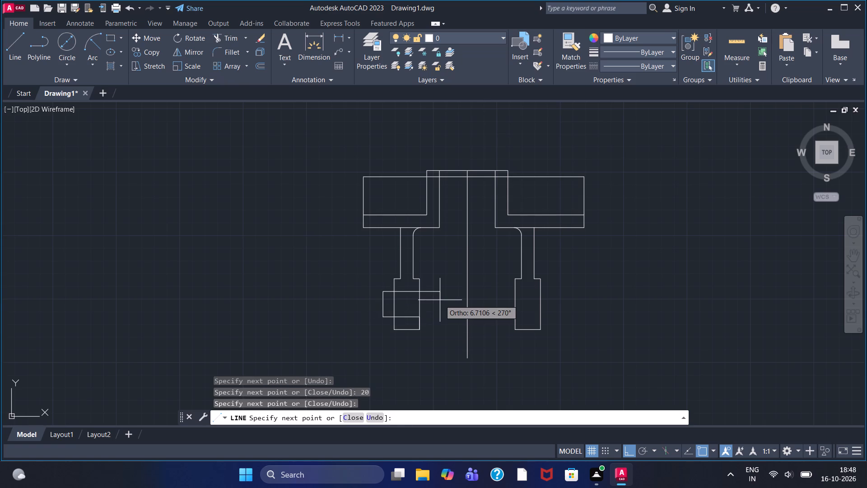
key("Escape")
Trim the line parts outside the left foot, keeping only the two horizontal hole lines inside it.
left_click(234, 42)
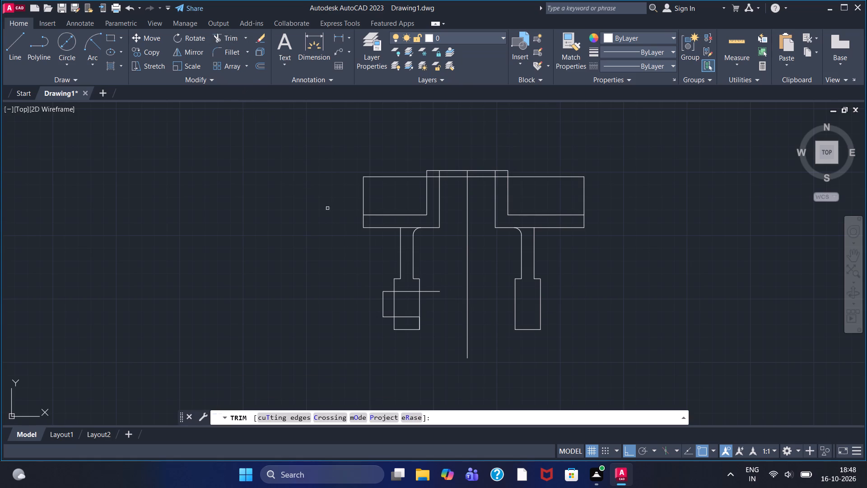
left_click(429, 291)
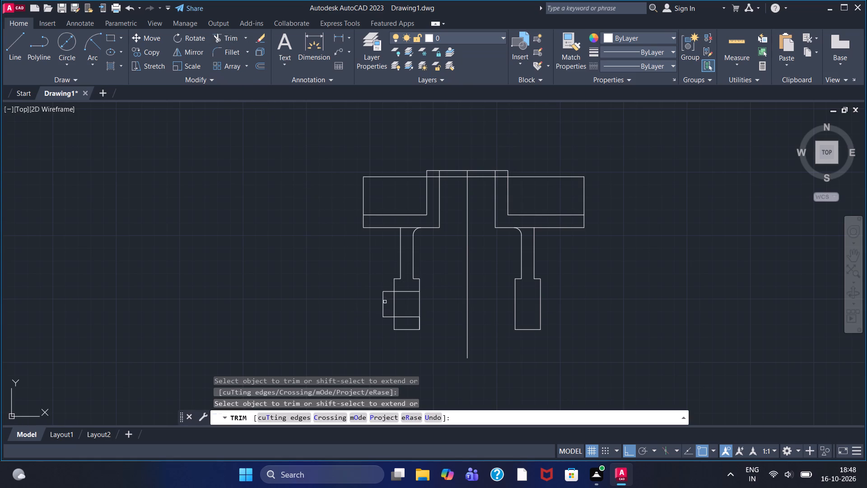
left_click(384, 301)
left_click(387, 292)
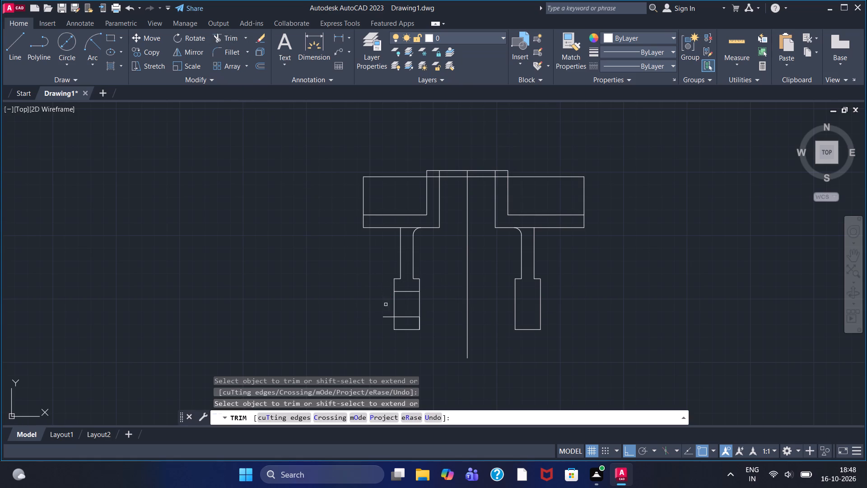
left_click(386, 317)
Draw lines from the left foot's upper hole line across past the right foot, 20 down, and back to the left foot.
left_click(20, 51)
left_click(419, 290)
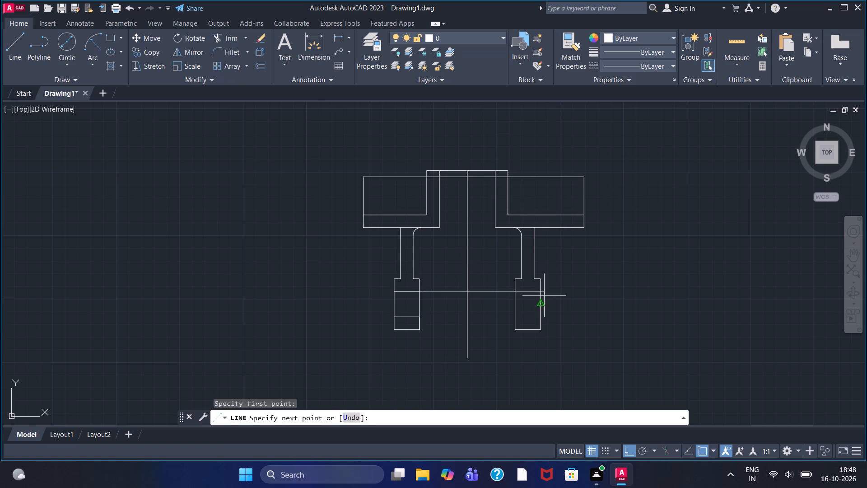
left_click(557, 296)
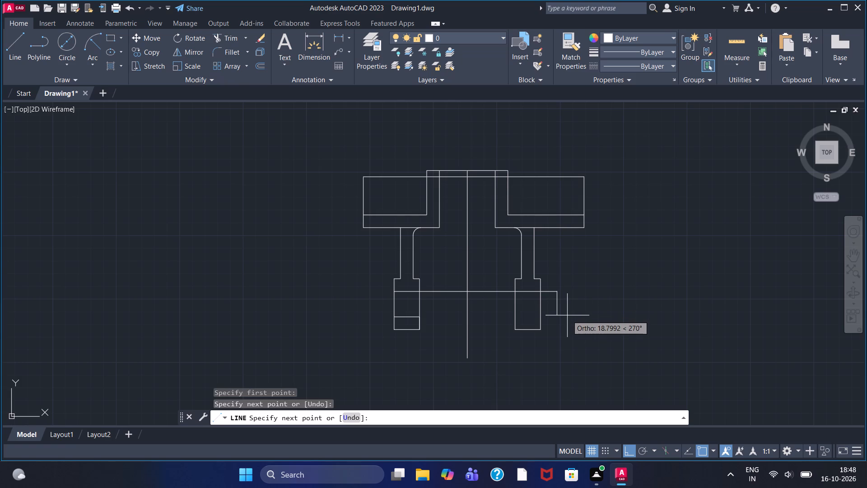
type("20")
key("Return")
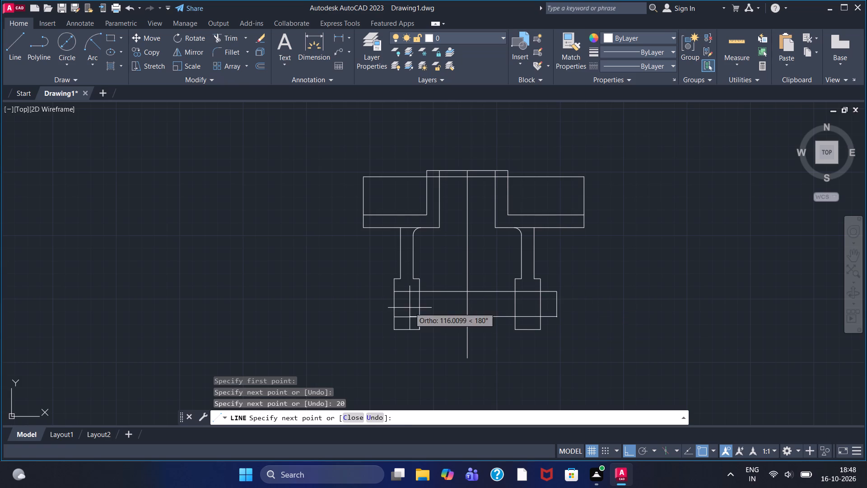
left_click(418, 318)
key("Escape")
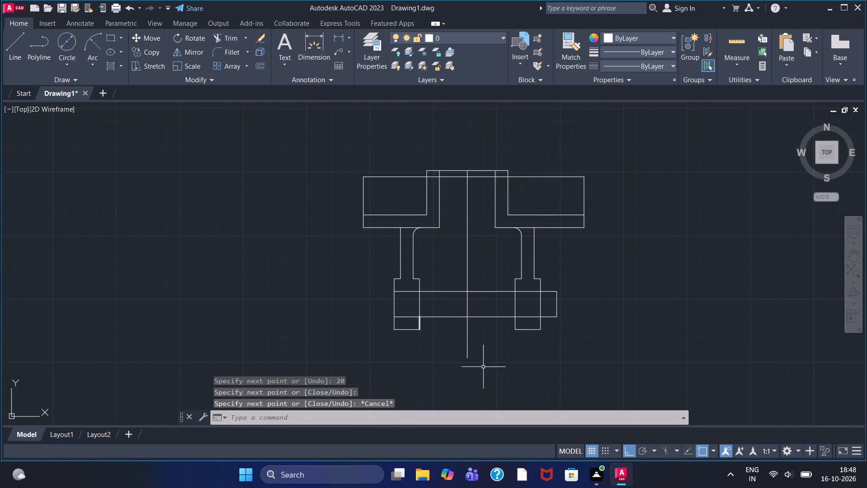
Trim the projected lines between the feet and beyond the right foot, keeping only the two hole lines inside the right foot.
left_click(231, 39)
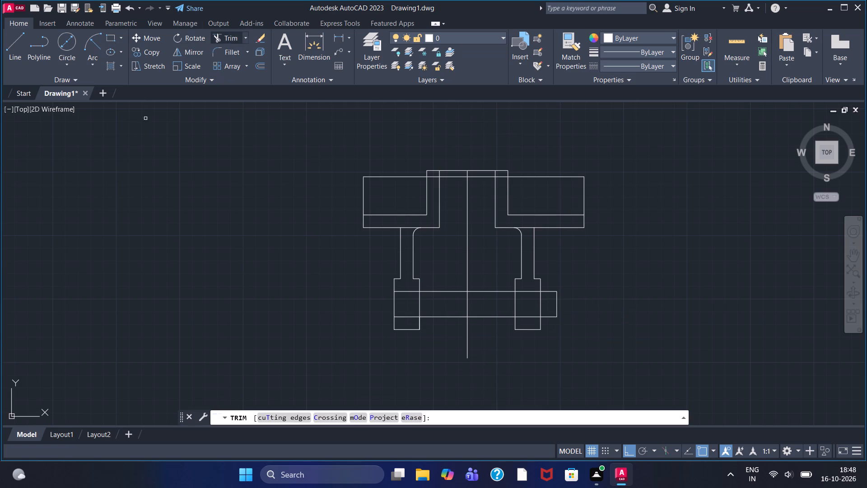
left_click(442, 292)
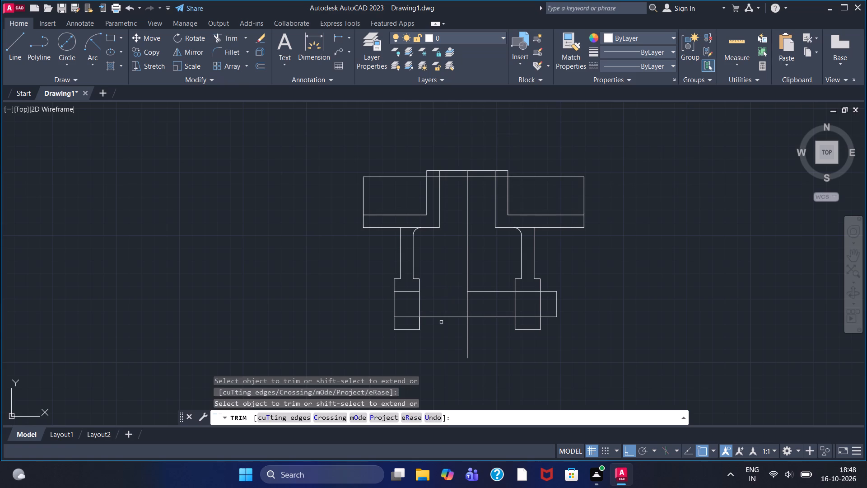
left_click(444, 319)
left_click(490, 316)
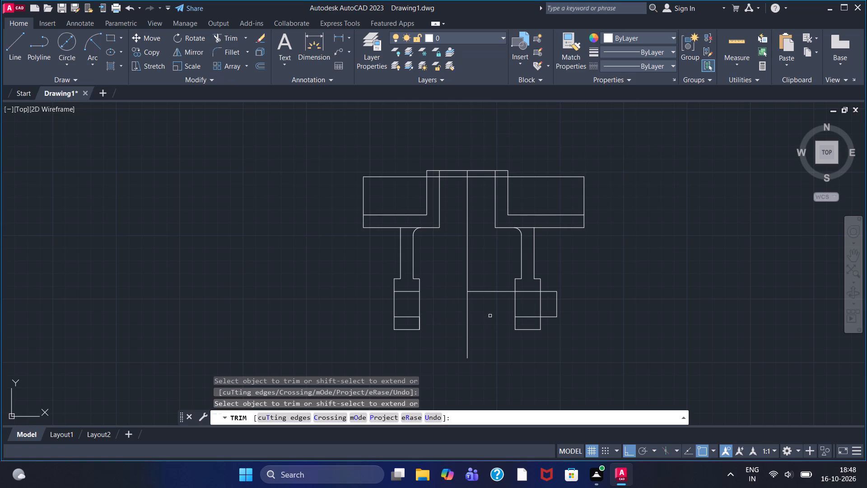
left_click(489, 292)
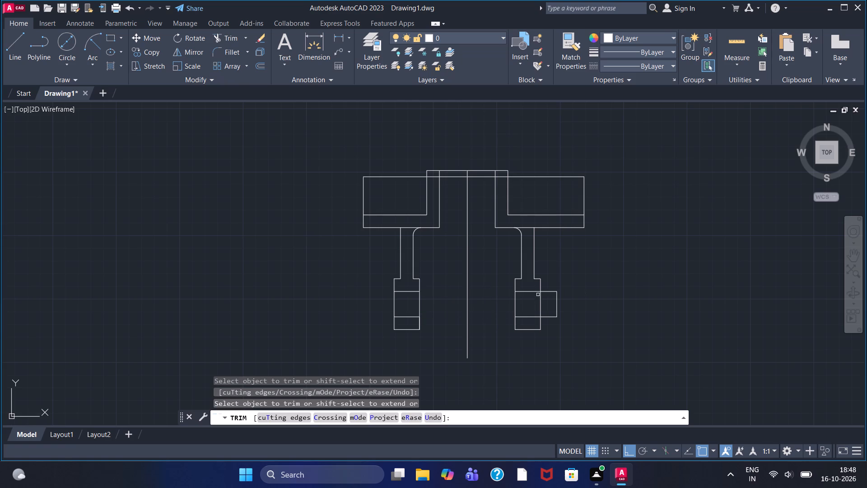
left_click(550, 291)
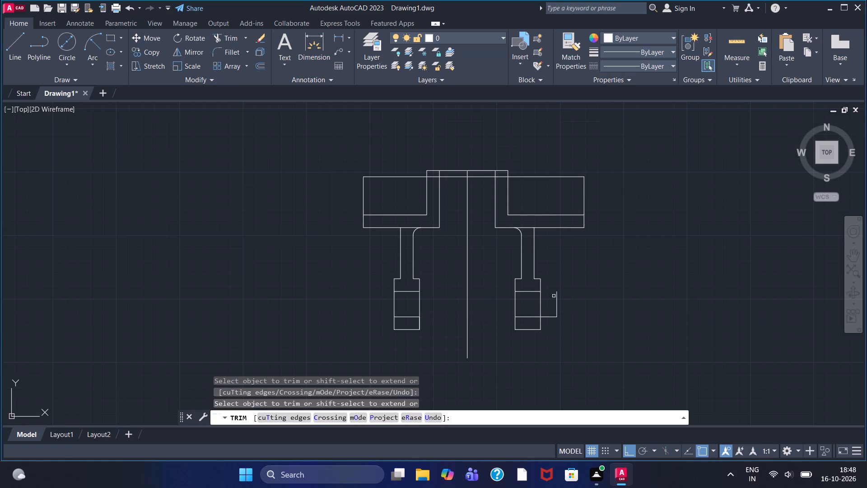
left_click(556, 303)
double_click(551, 317)
Draw a vertical line from the top of the left leg's outer line up past the left flange's top edge.
left_click(15, 51)
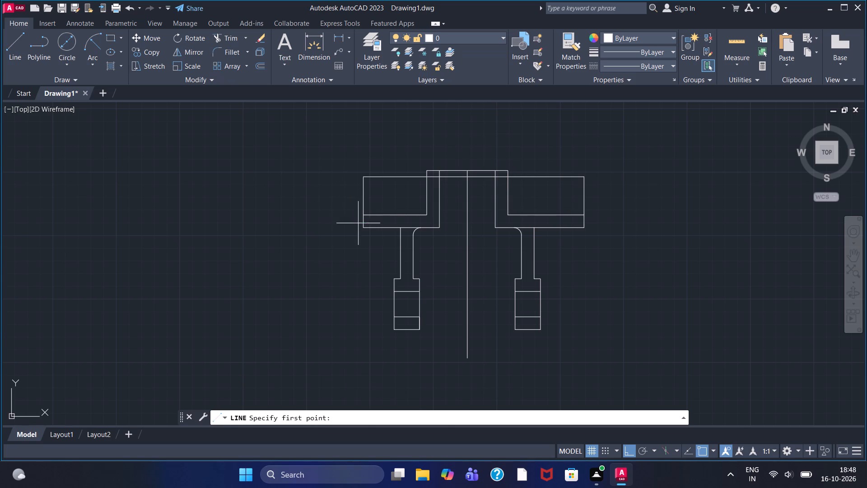
left_click(397, 231)
left_click(392, 147)
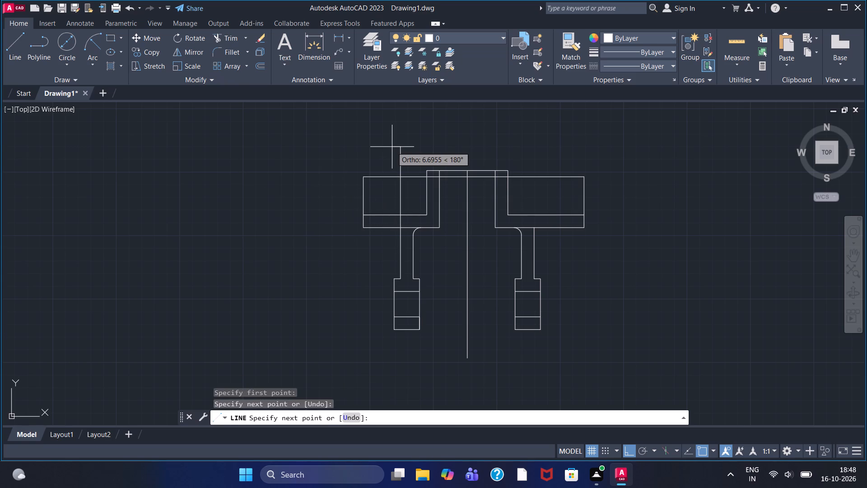
right_click(392, 147)
left_click(416, 147)
left_click(420, 150)
Draw a vertical line from the top of the right leg's outer line up past the right flange's top edge.
right_click(626, 146)
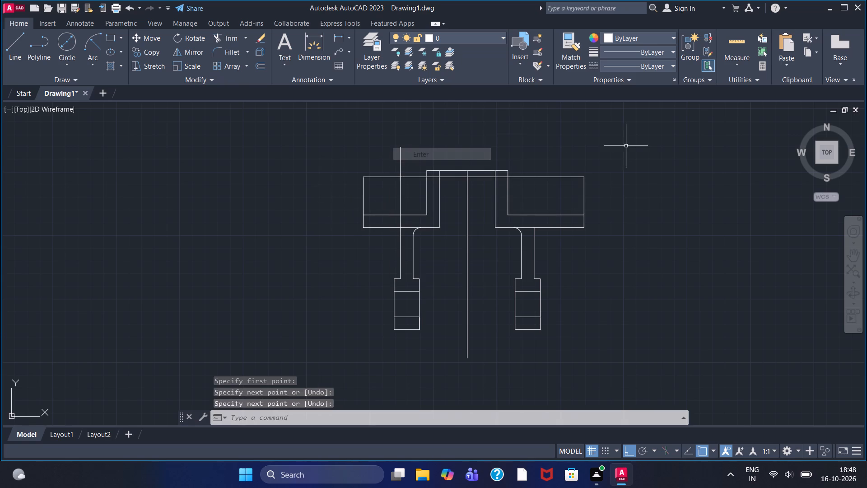
left_click(674, 155)
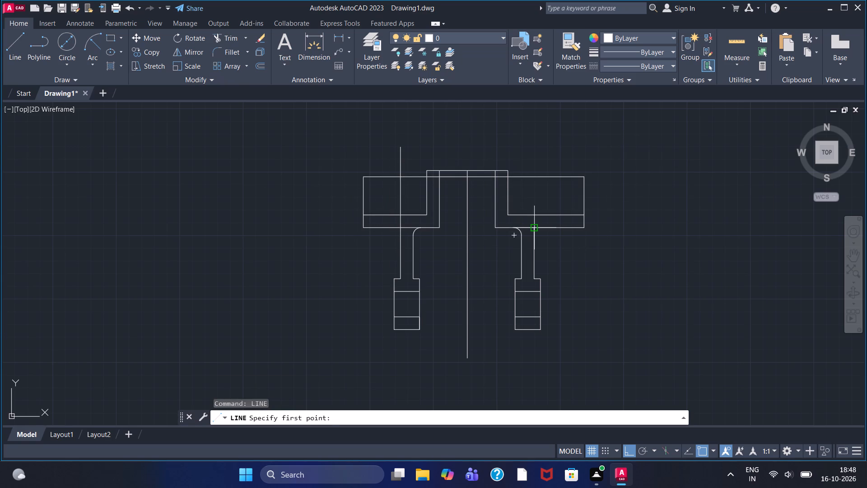
left_click_drag(535, 227, 534, 219)
left_click(533, 157)
right_click(533, 157)
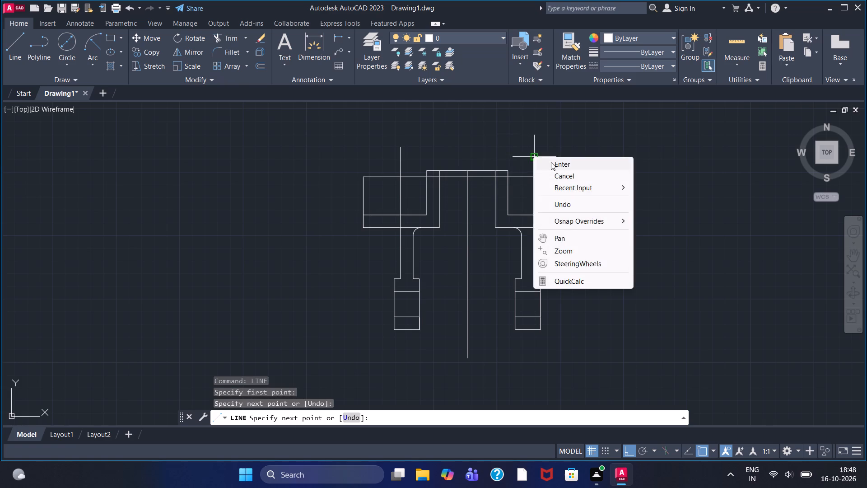
left_click(551, 162)
Trim both vertical lines where they extend above the flanges' top edges.
left_click(228, 33)
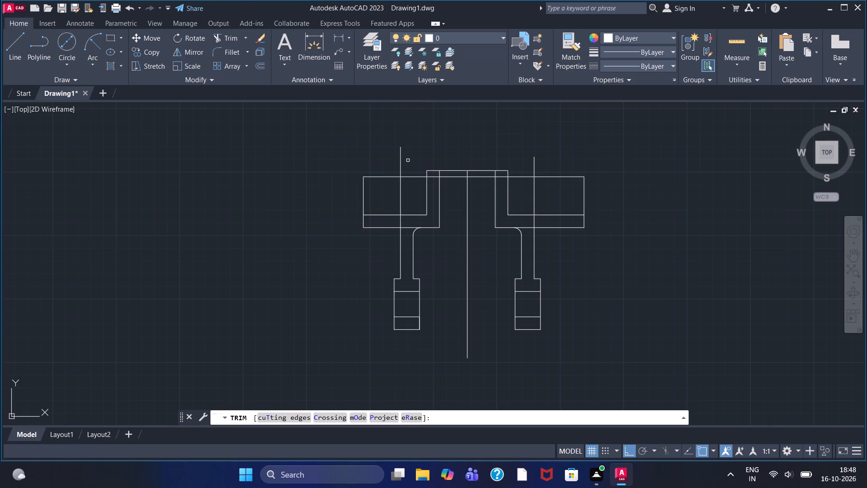
left_click(401, 155)
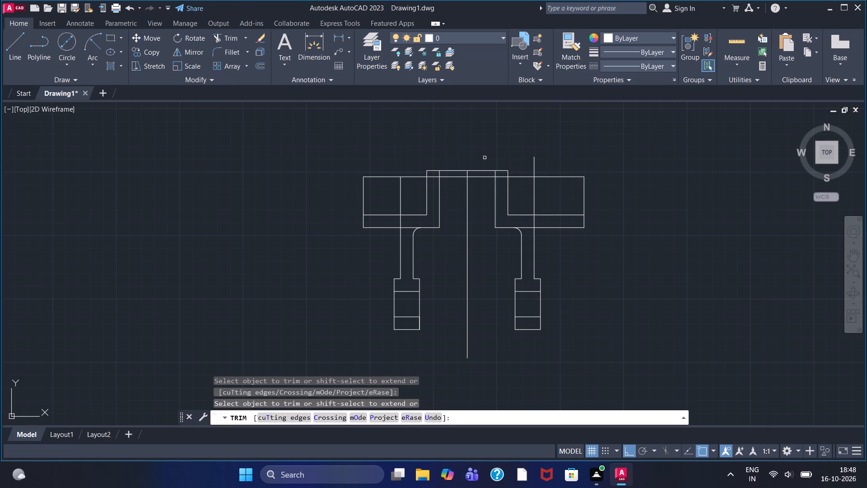
left_click(533, 165)
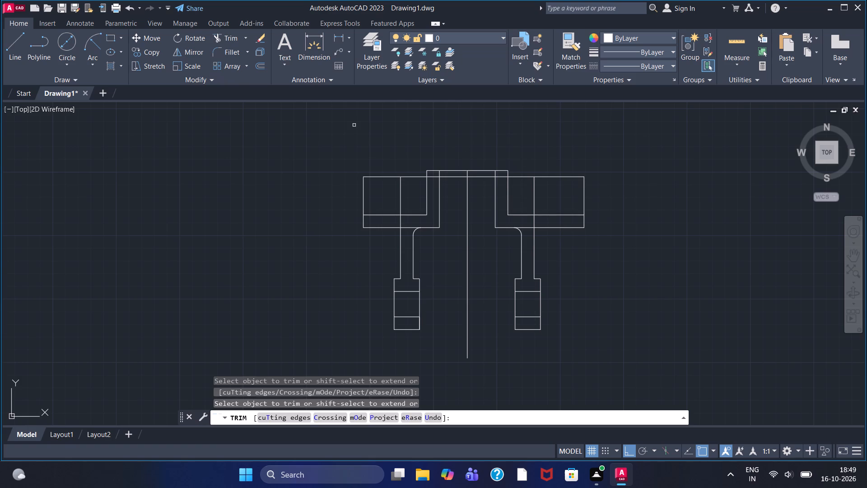
Draw a hole circle in each flange's upper outer corner, about 10.7 diameter on the left and 10.3 on the right.
left_click(66, 48)
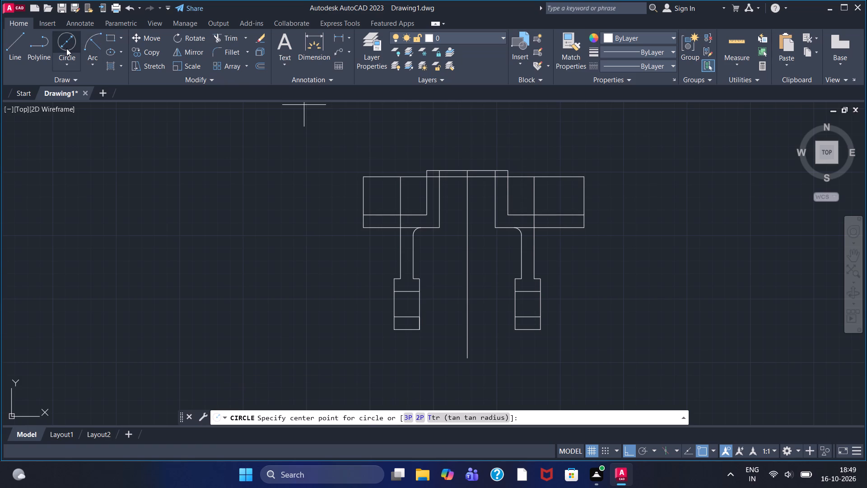
left_click(376, 191)
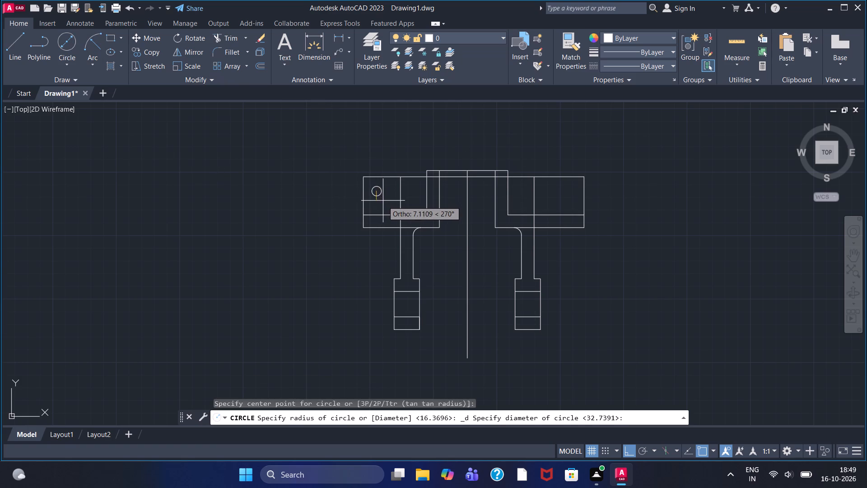
left_click(387, 205)
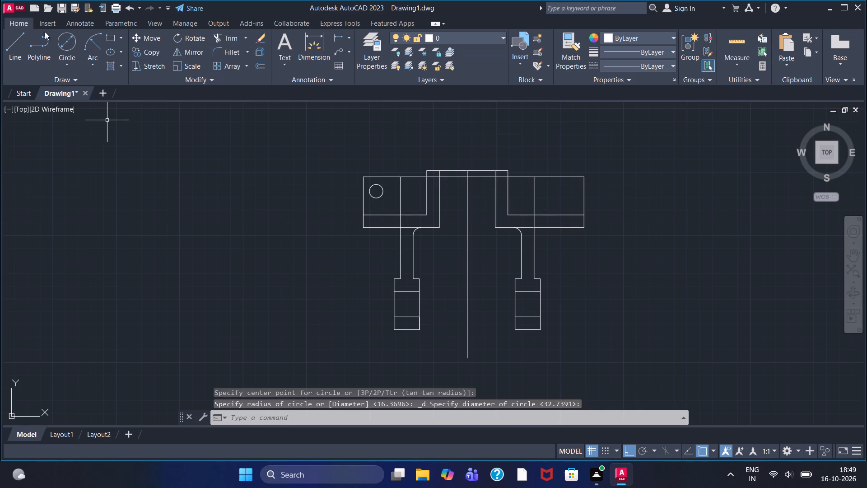
left_click(67, 37)
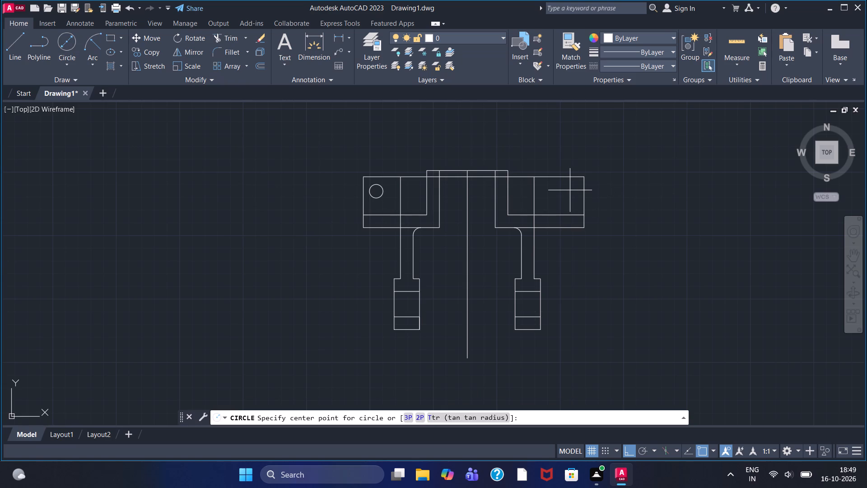
left_click(567, 190)
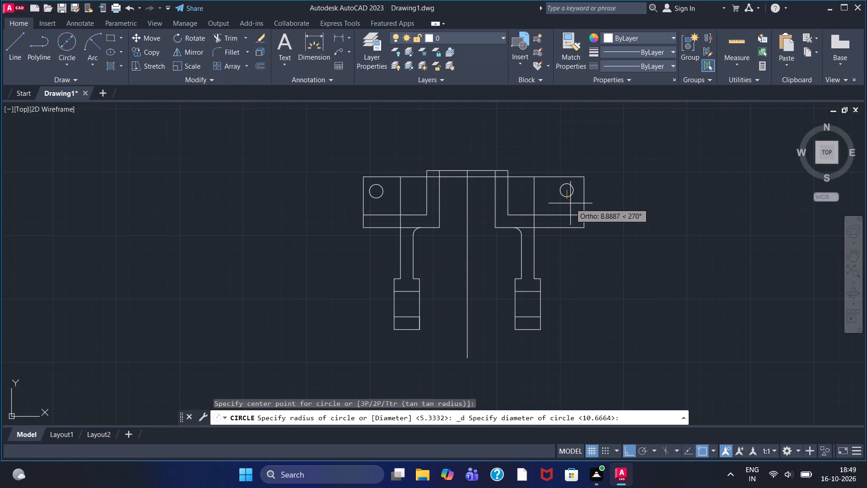
left_click(570, 203)
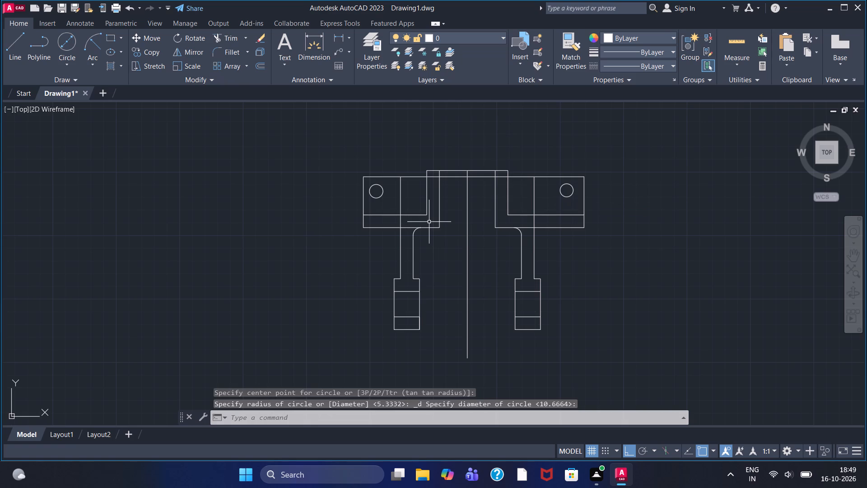
Add centre marks to the hole circles in the left and right flanges.
key("c")
type("mm")
key("Return")
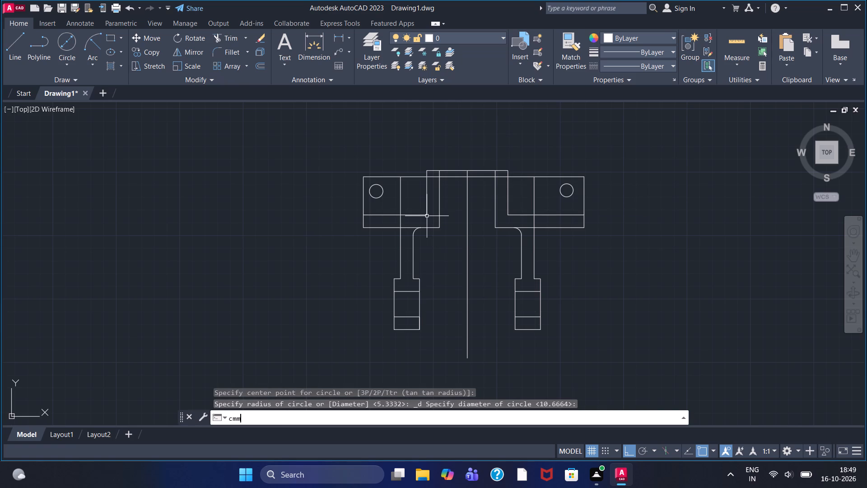
scroll(360, 213, "up", 2)
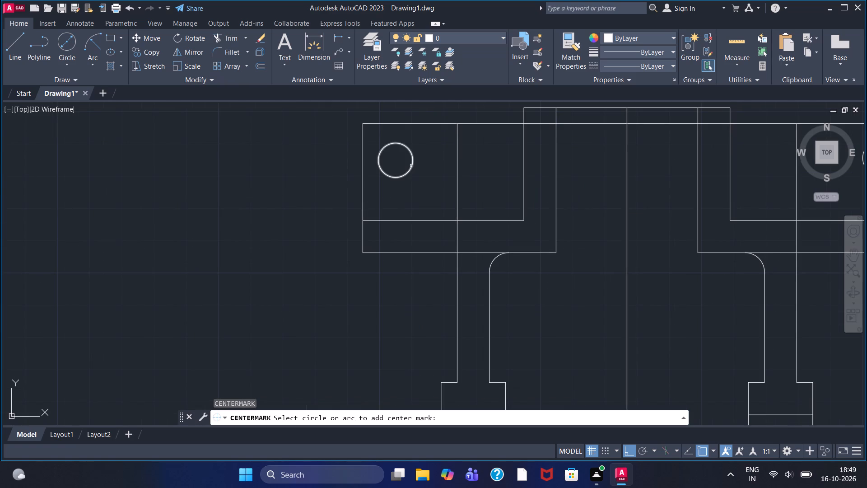
left_click(411, 167)
scroll(739, 204, "down", 2)
scroll(771, 198, "up", 2)
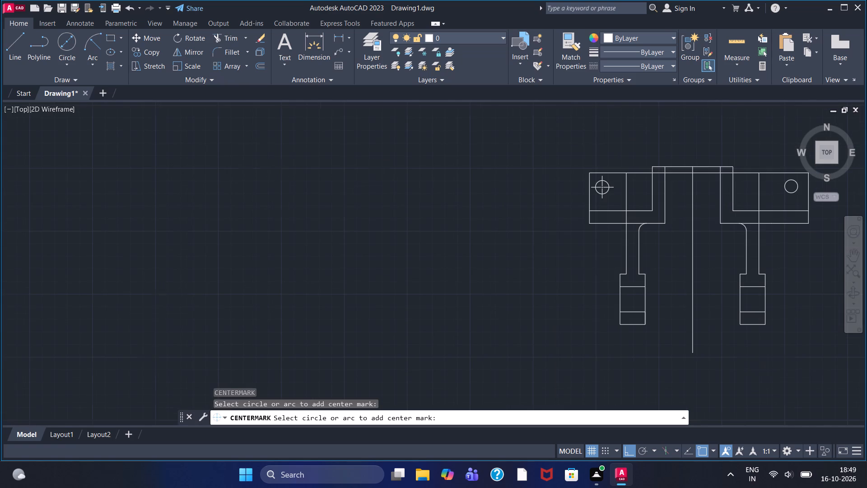
middle_click_drag(787, 197, 717, 215)
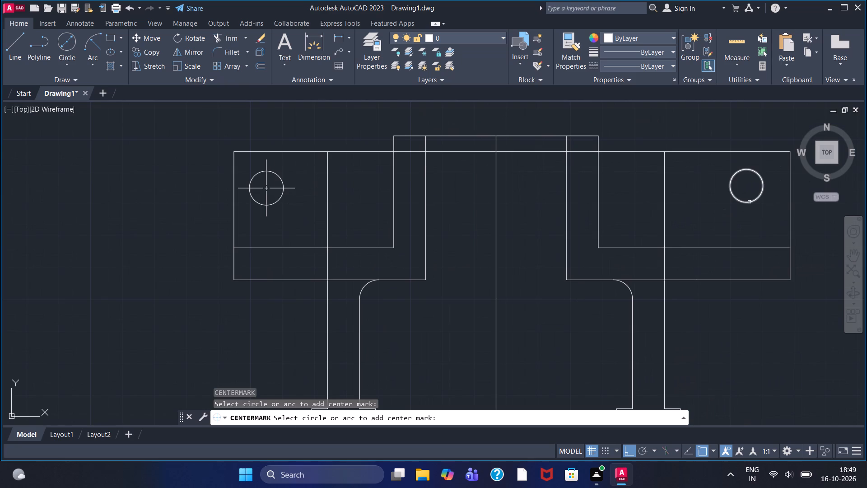
left_click(749, 202)
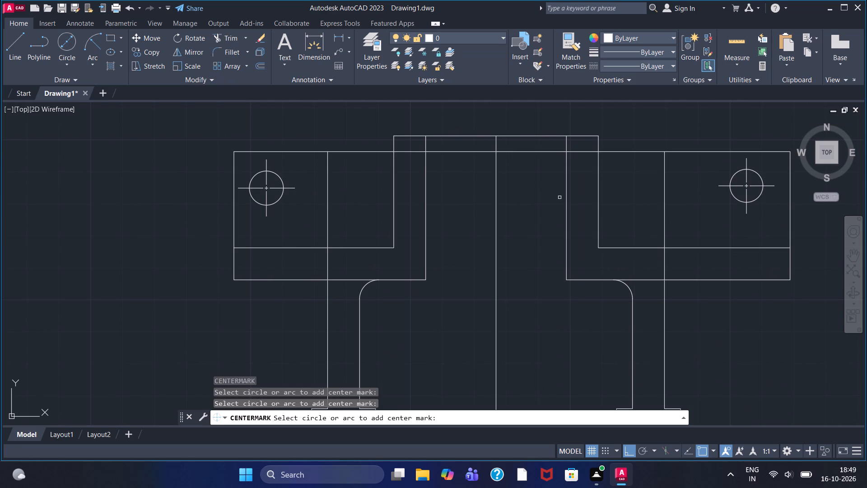
Draw a 90-long horizontal line to the right of the lower view, roughly level with its top edge.
scroll(545, 197, "down", 2)
middle_click_drag(555, 323, 536, 291)
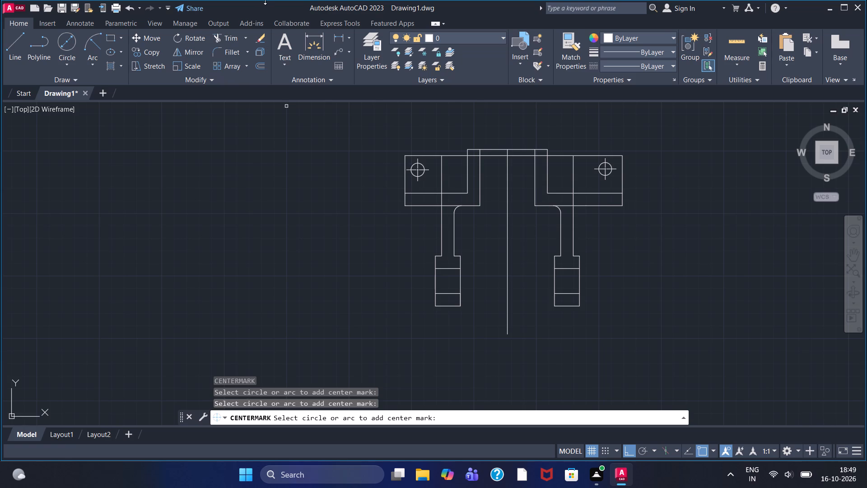
scroll(611, 240, "down", 1)
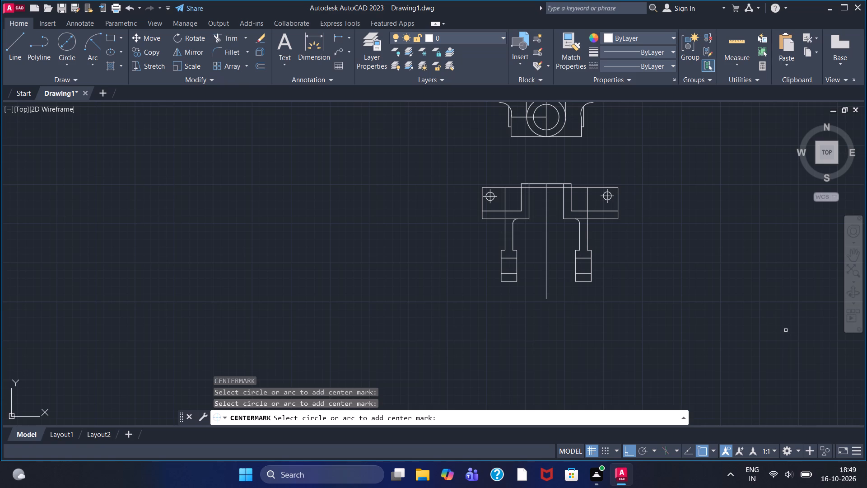
left_click(17, 39)
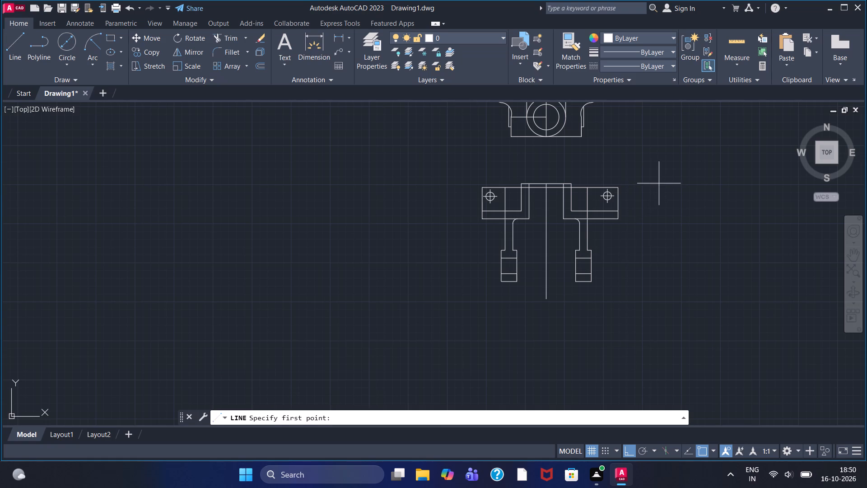
left_click(678, 185)
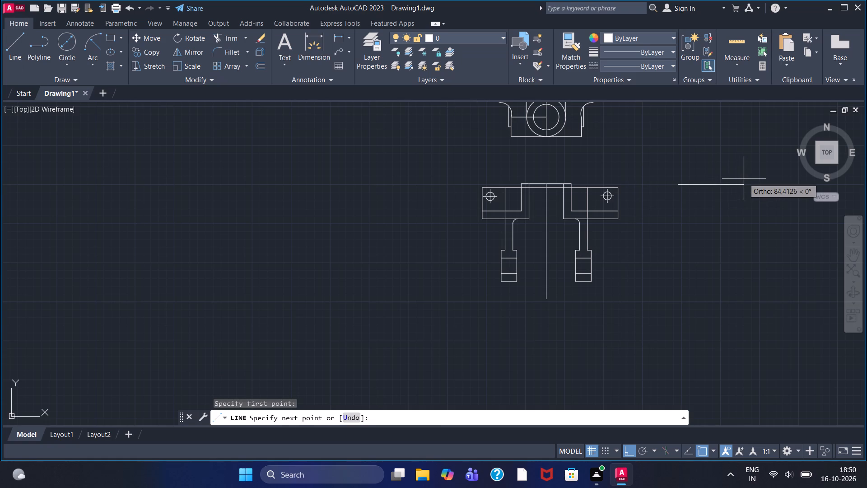
type("90")
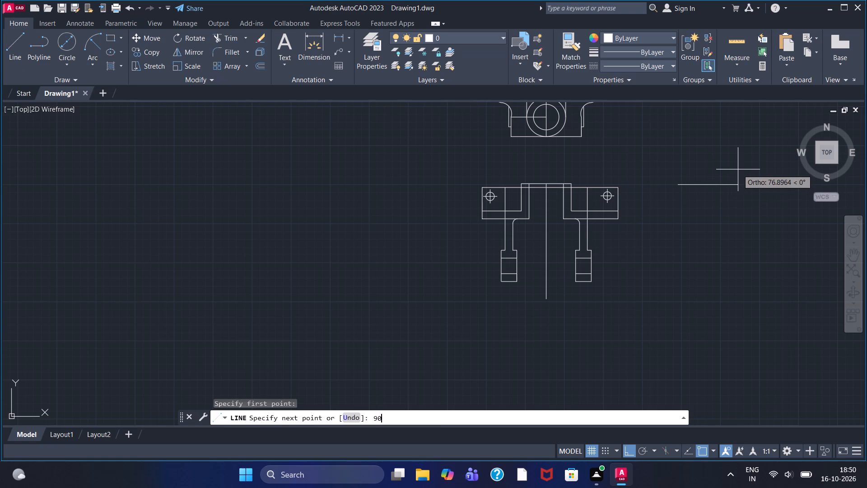
key("Return")
key("Escape")
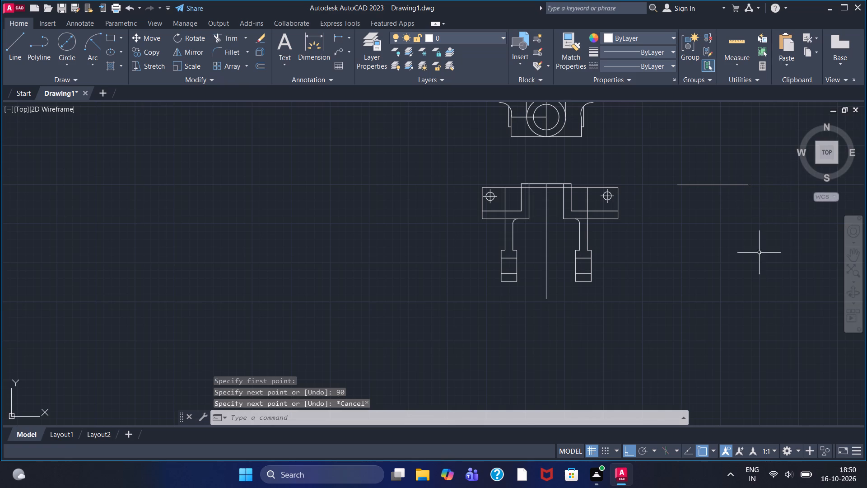
Draw a 66-long vertical line straight down from the midpoint of the 90-long horizontal line.
middle_click_drag(720, 219, 606, 250)
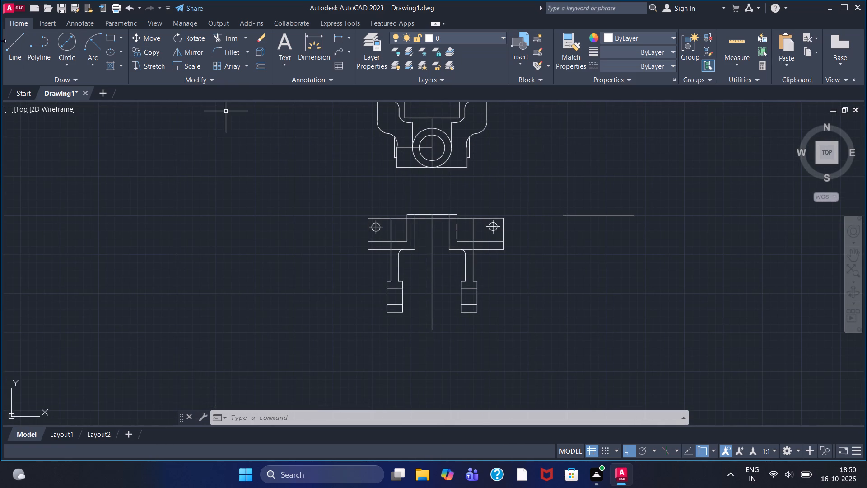
left_click(13, 46)
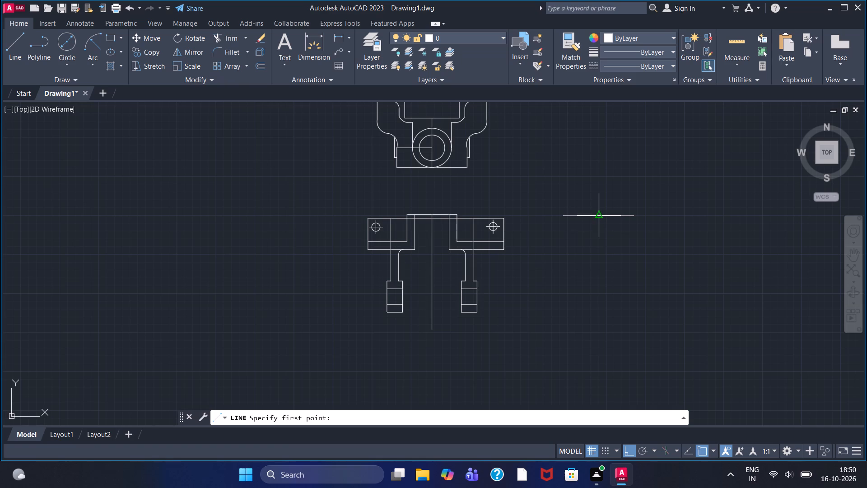
left_click(602, 216)
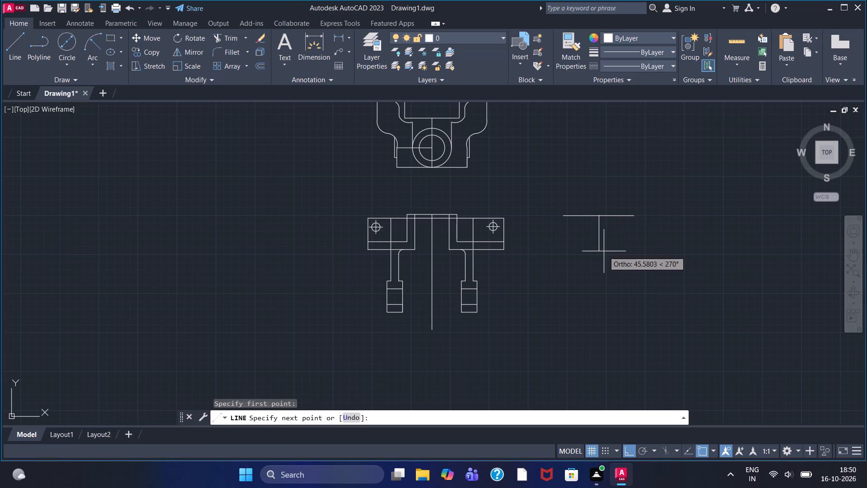
type("66")
key("Return")
right_click(634, 272)
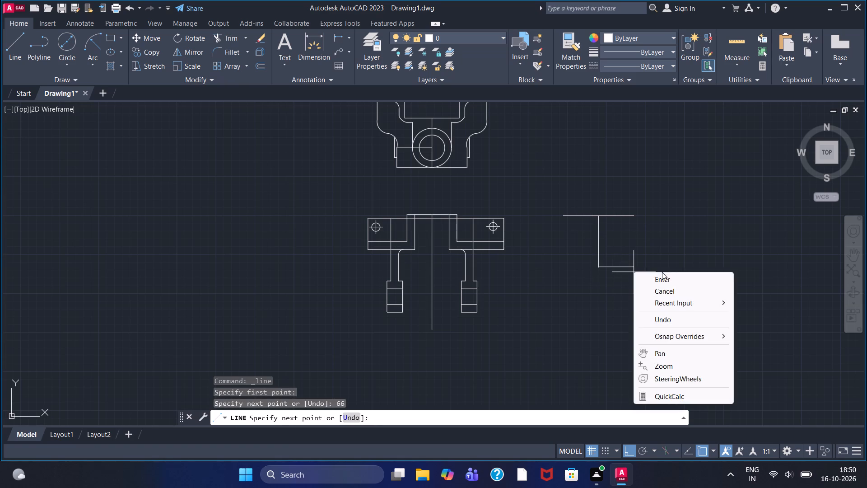
left_click(664, 277)
Draw a 50-diameter circle centred on the lower end of the 66-long vertical line.
left_click(61, 49)
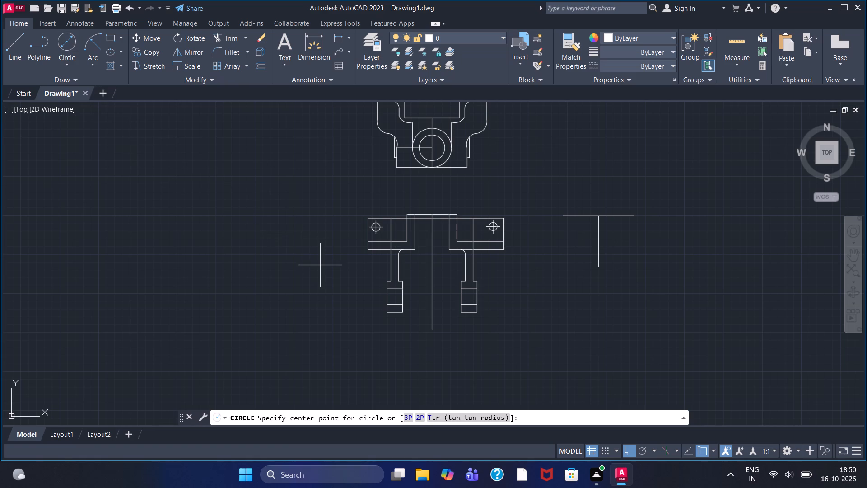
left_click(600, 268)
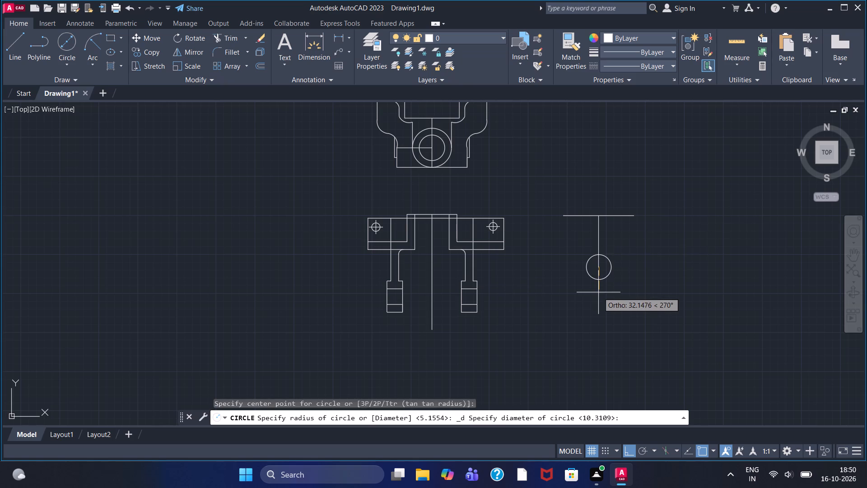
type("50")
key("Return")
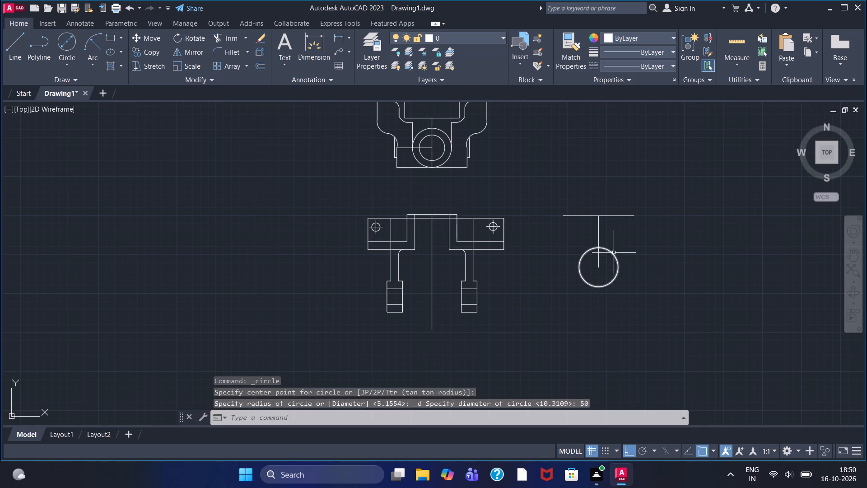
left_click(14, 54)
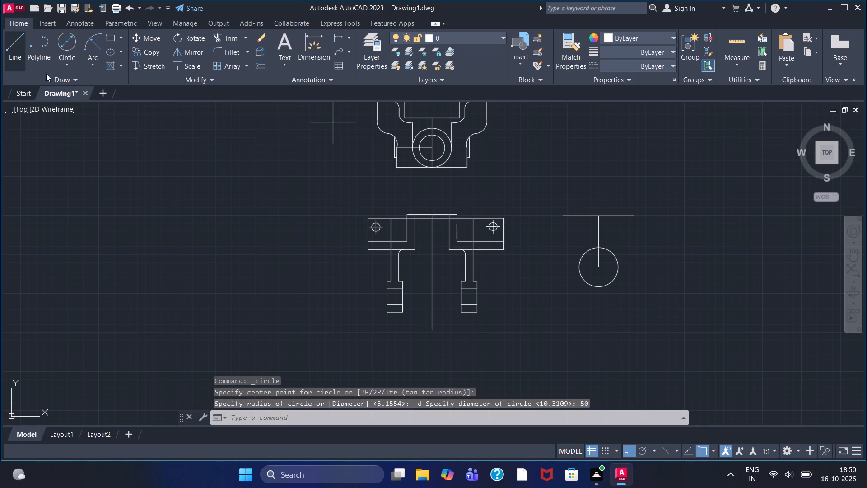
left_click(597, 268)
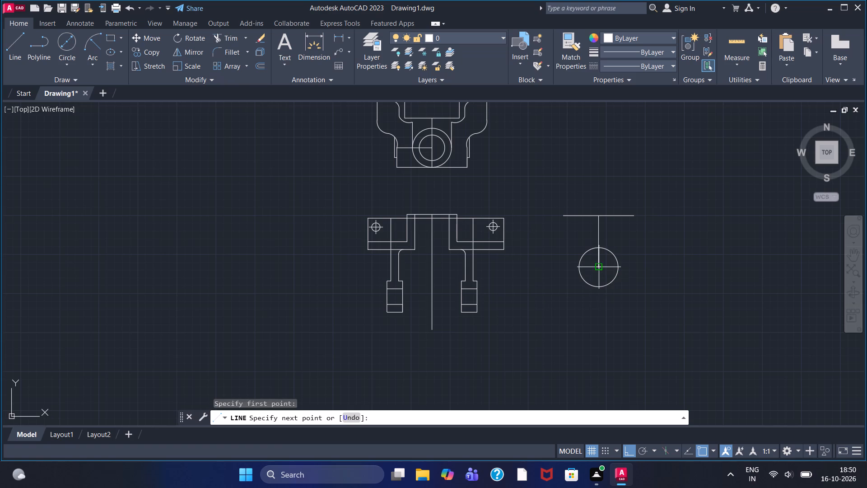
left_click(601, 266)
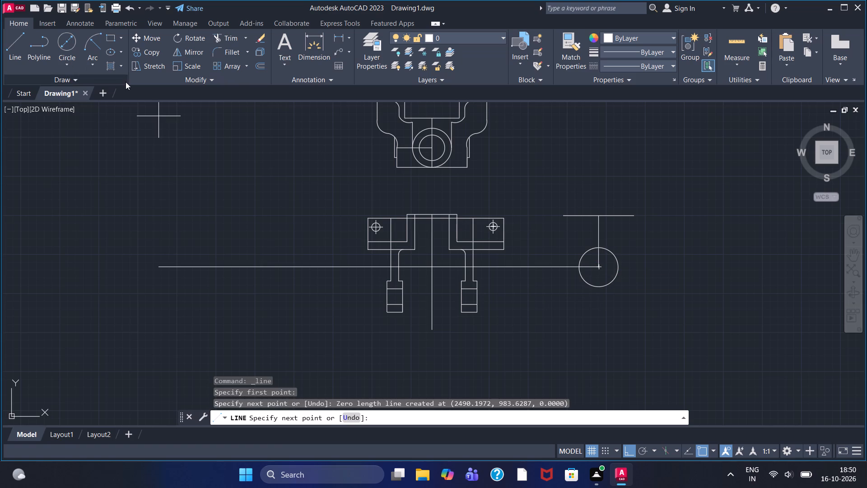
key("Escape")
Draw a 38-diameter circle concentric with the 50-diameter circle.
left_click(75, 44)
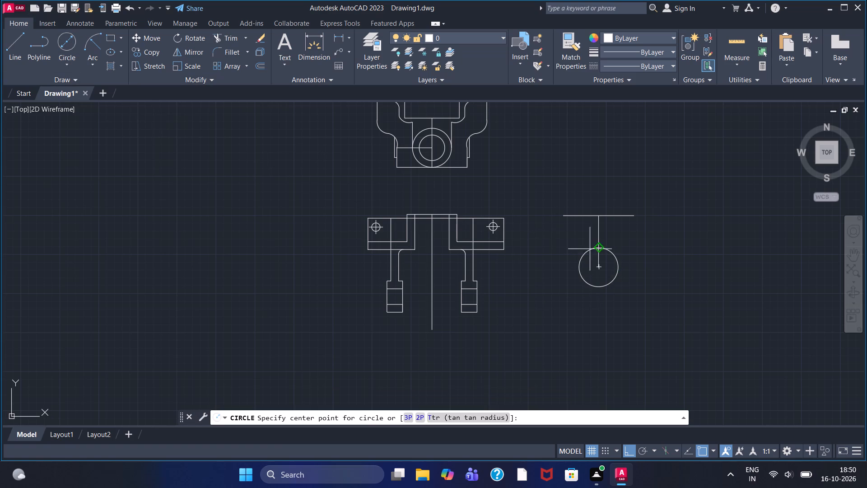
left_click(602, 271)
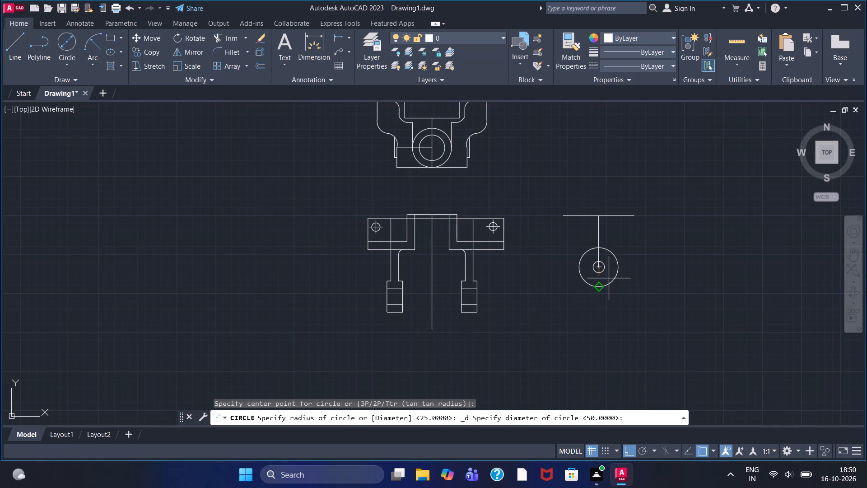
type("38")
key("Return")
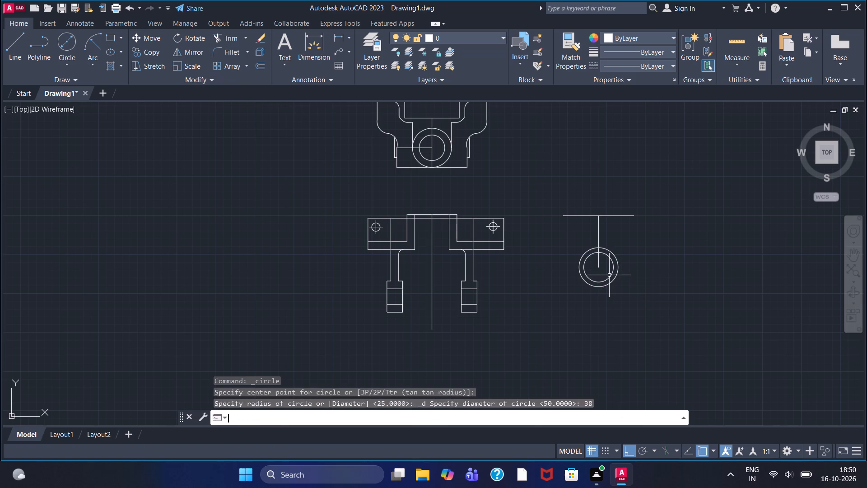
key("Escape")
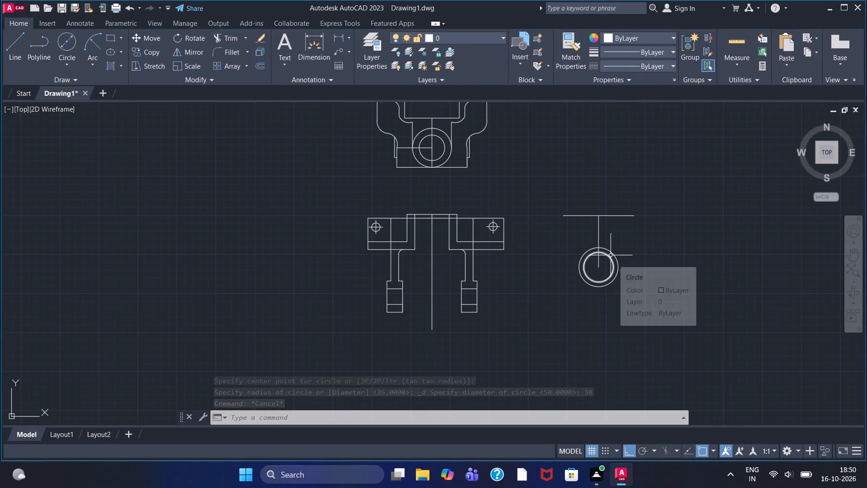
Draw a 10-long line down from the right end of the 90-long line, continuing horizontally left just past the vertical centre line.
left_click(21, 42)
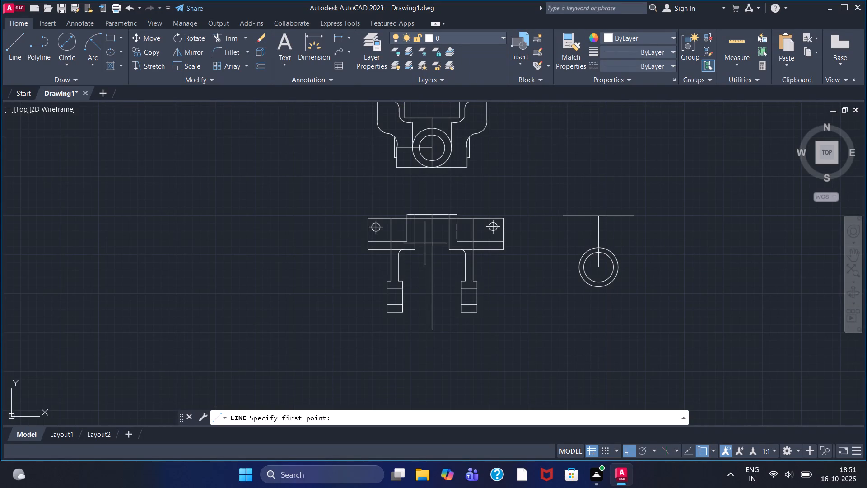
left_click(635, 218)
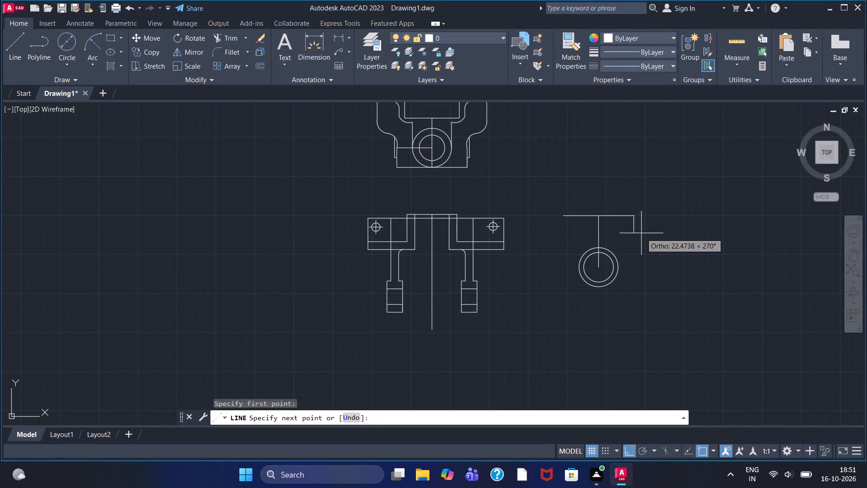
type("10")
key("Return")
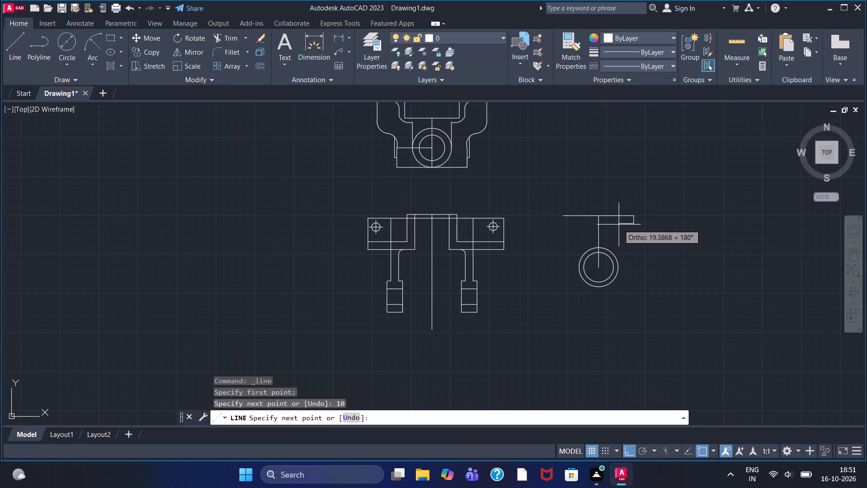
left_click(586, 227)
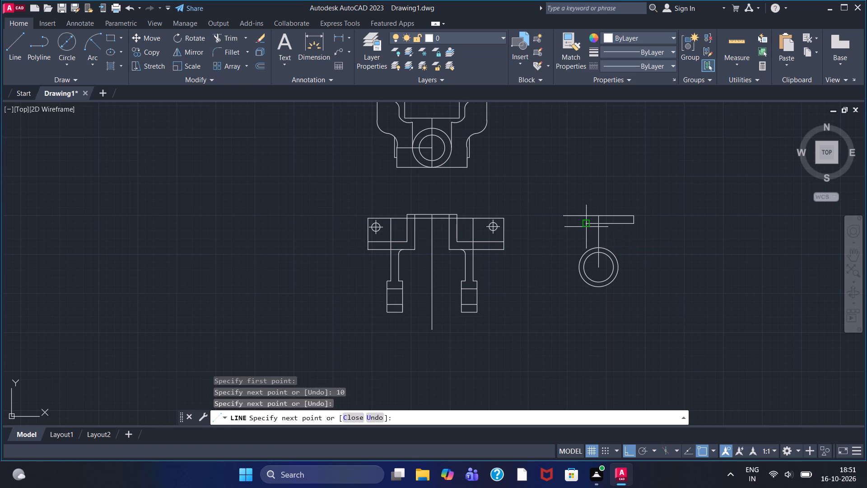
key("Escape")
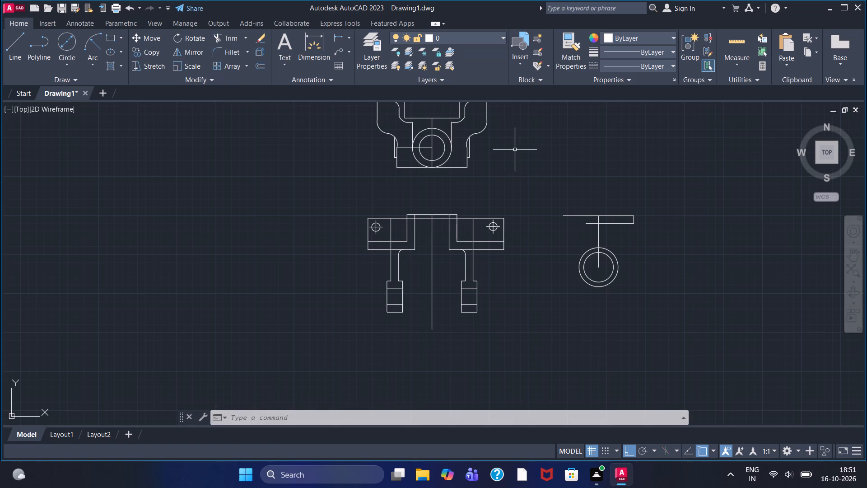
Draw a slanted line from the 50-diameter circle's right quadrant to the lower end of the 10-long line.
left_click(16, 44)
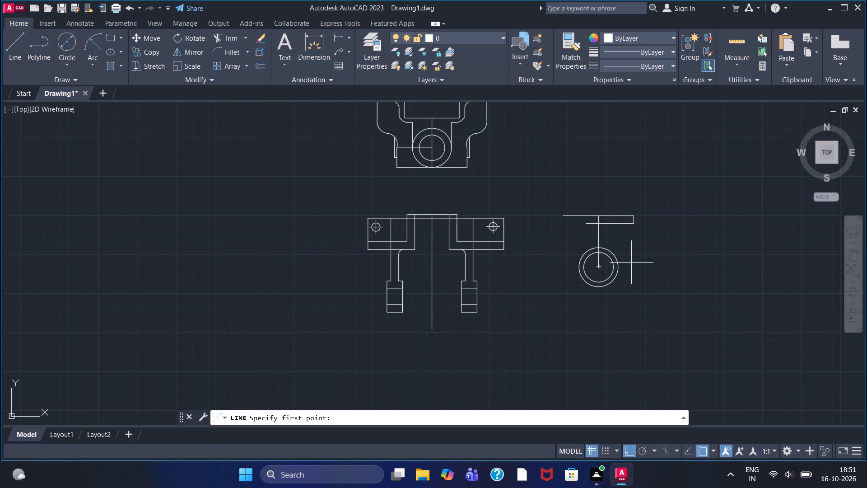
left_click(620, 267)
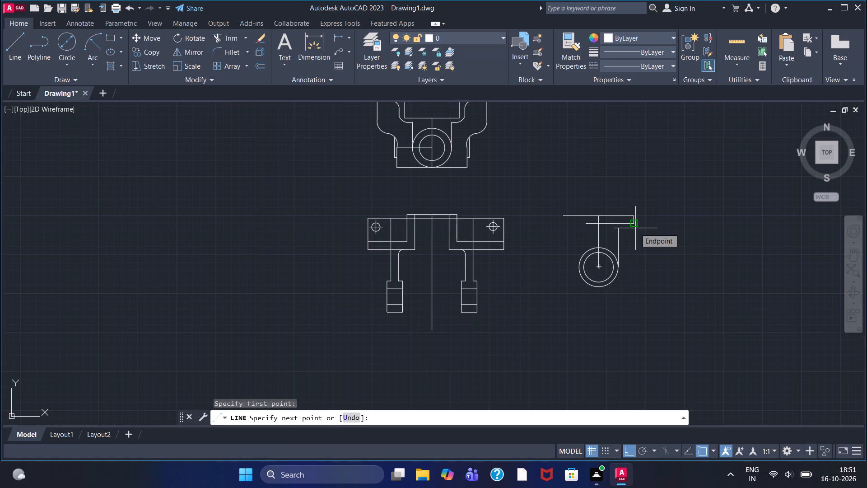
key("F8")
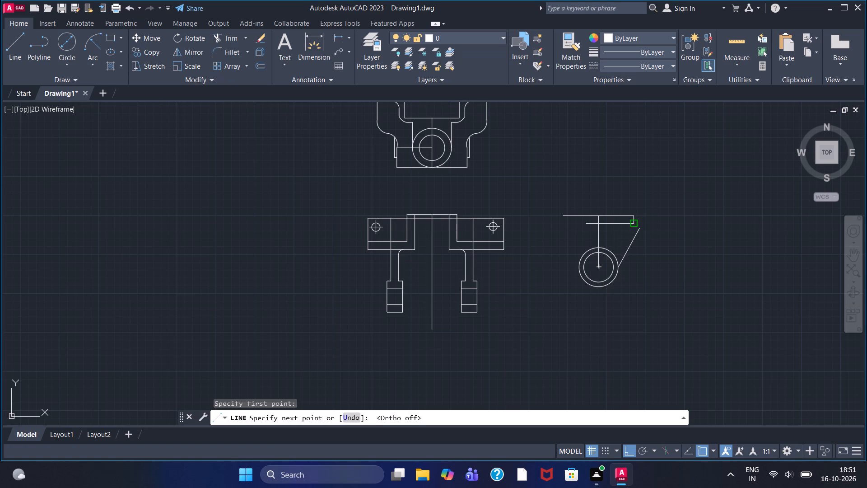
left_click(633, 224)
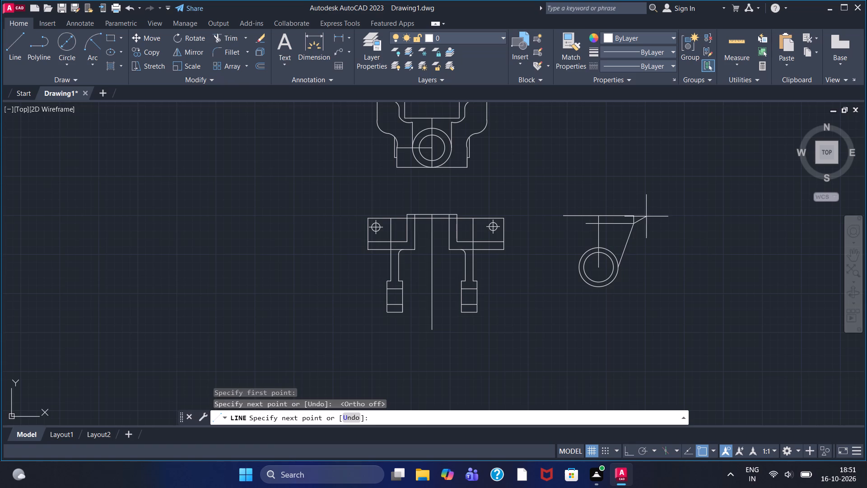
right_click(649, 215)
left_click(660, 222)
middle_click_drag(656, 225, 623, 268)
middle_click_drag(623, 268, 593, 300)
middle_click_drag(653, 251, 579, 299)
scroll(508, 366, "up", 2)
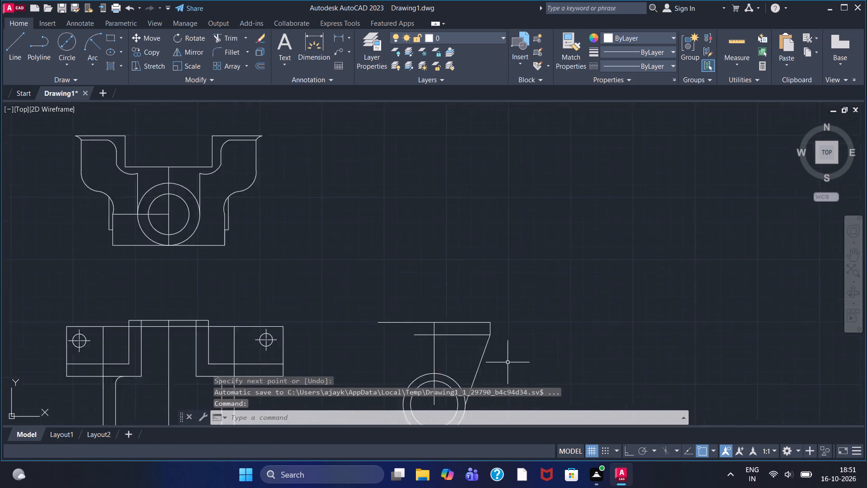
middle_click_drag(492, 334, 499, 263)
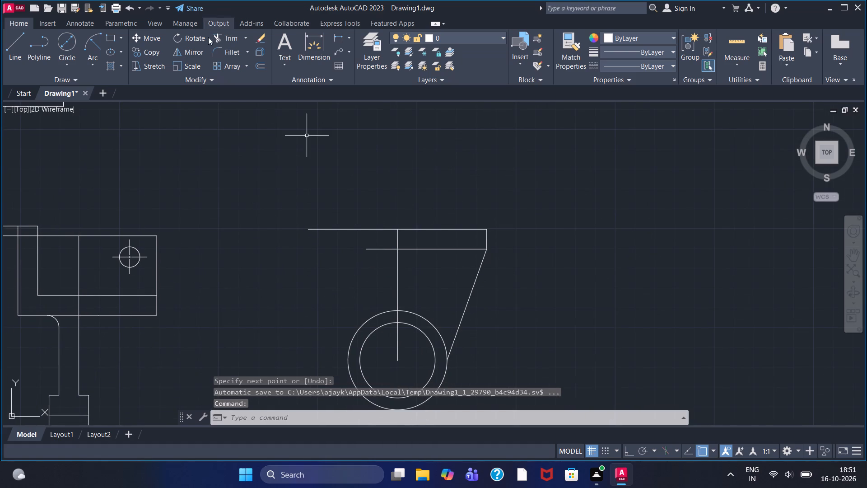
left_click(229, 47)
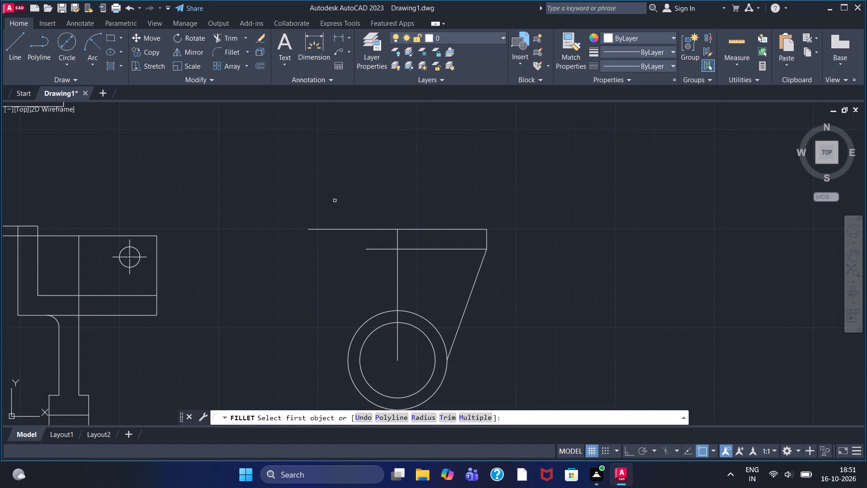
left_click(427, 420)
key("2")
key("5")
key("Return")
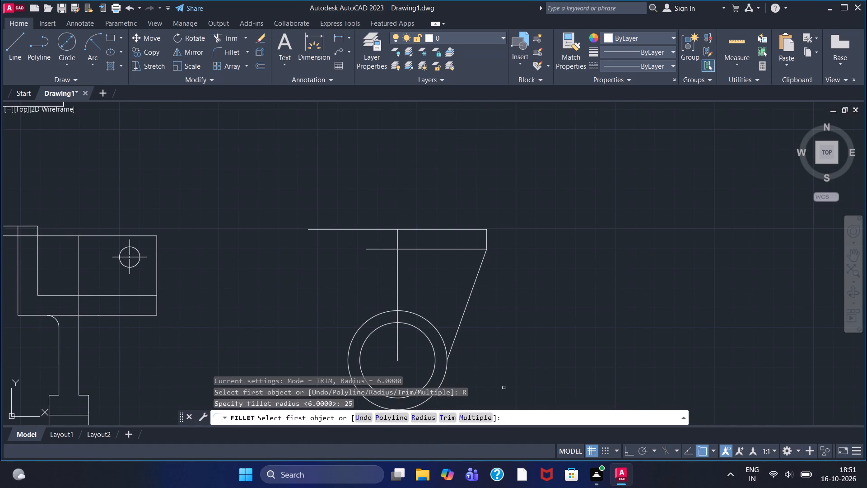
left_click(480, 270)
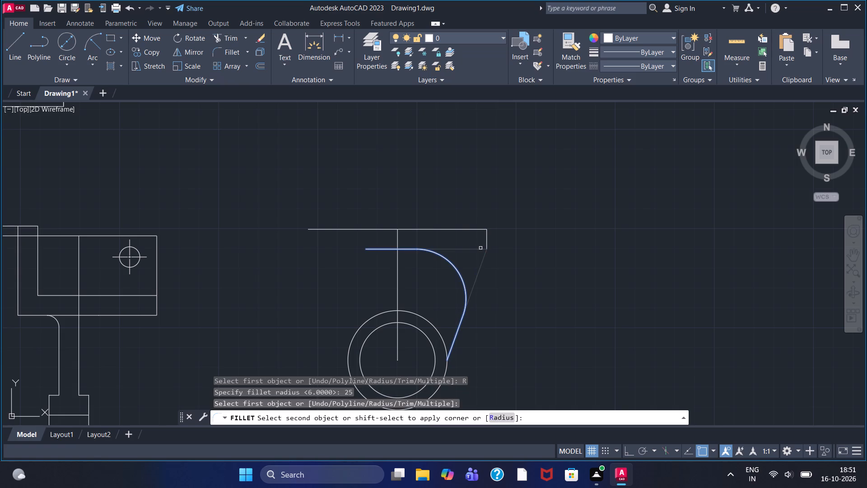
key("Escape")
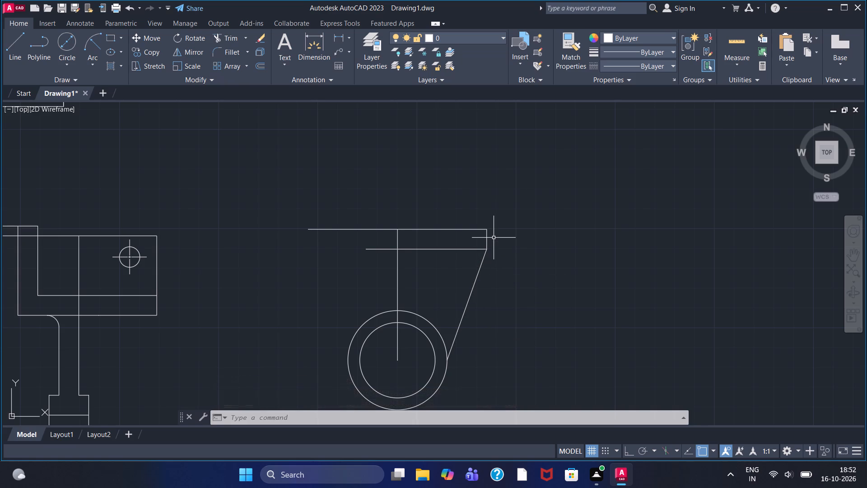
Draw a radius 25 arc from the lower end of the right 10-long edge to the midpoint of the slanted line, bulging inward.
left_click(88, 48)
left_click(491, 250)
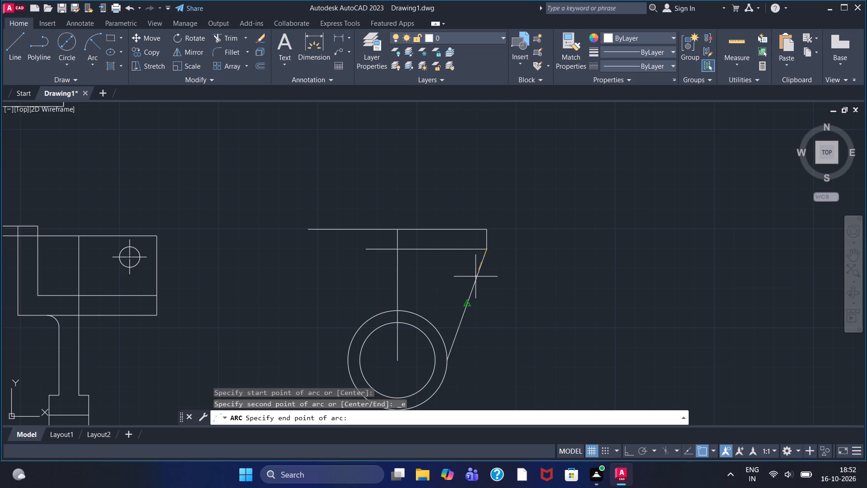
left_click(474, 282)
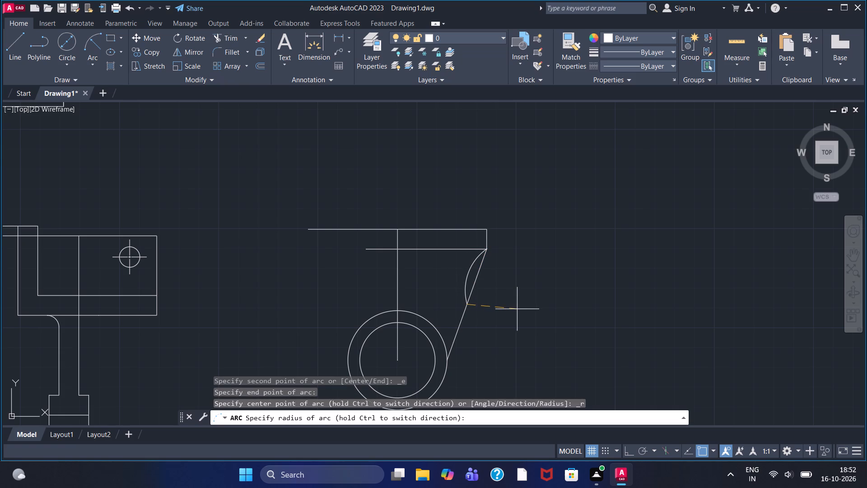
type("25")
key("Return")
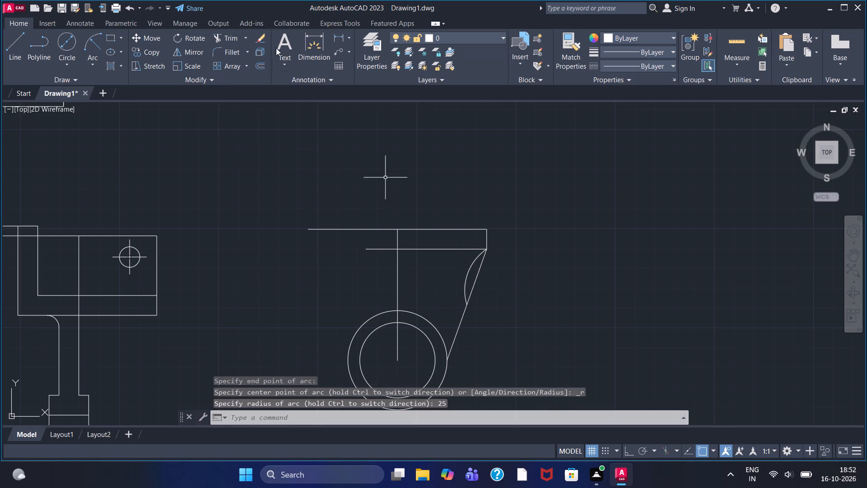
Trim the upper half of the right slanted line between the ends of the radius 25 arc.
left_click(233, 39)
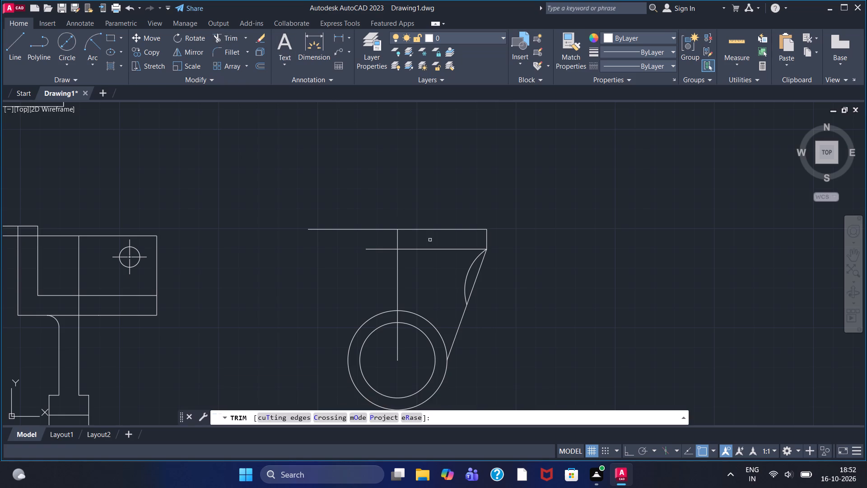
left_click(478, 274)
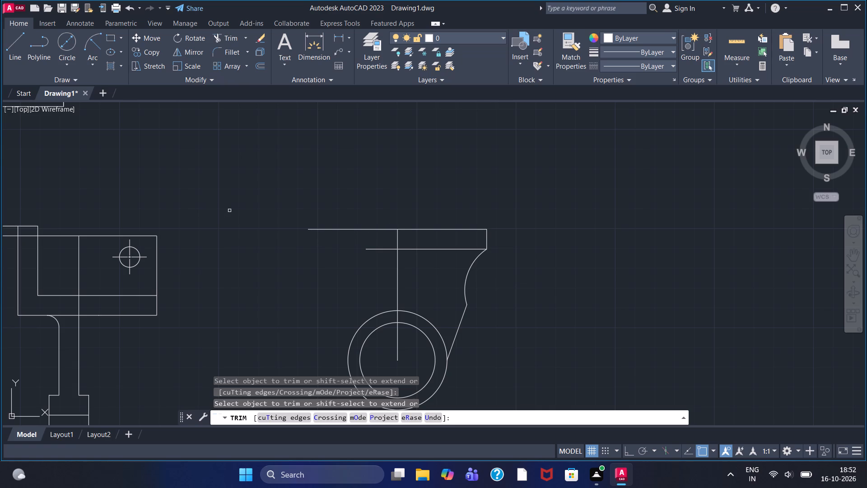
Draw a 10-long vertical line down from the left end of the 90-long horizontal line.
left_click(14, 56)
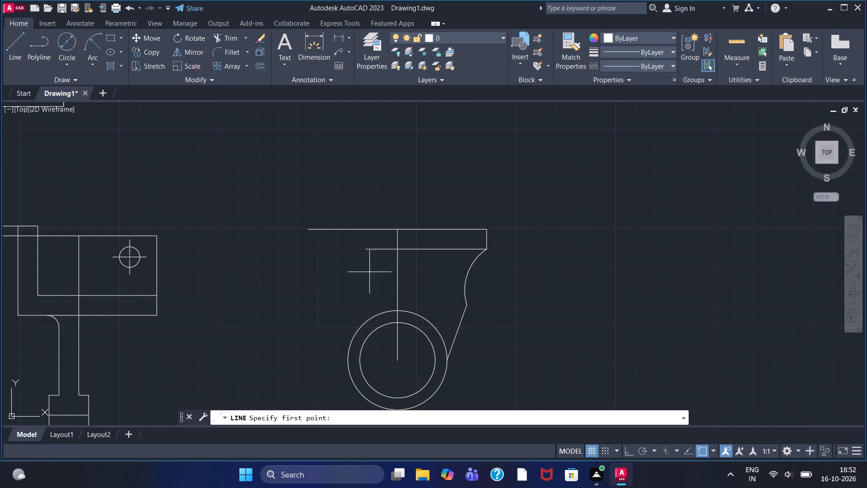
left_click(313, 230)
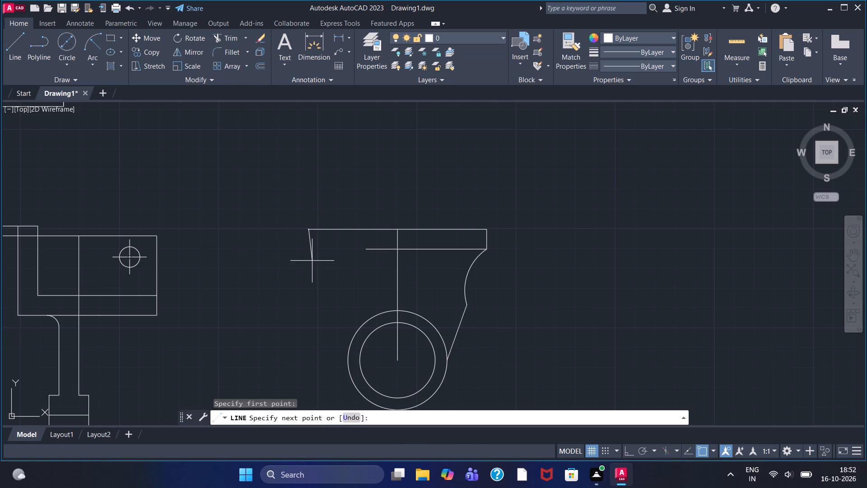
key("F8")
type("10")
key("Return")
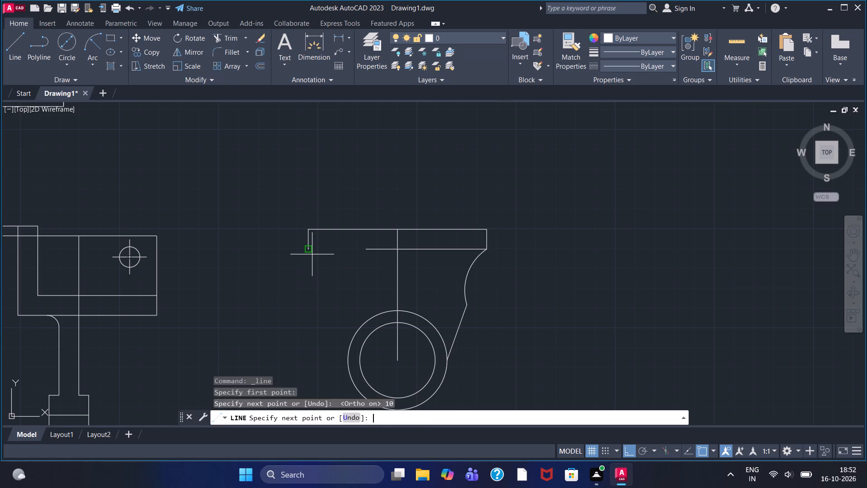
key("Escape")
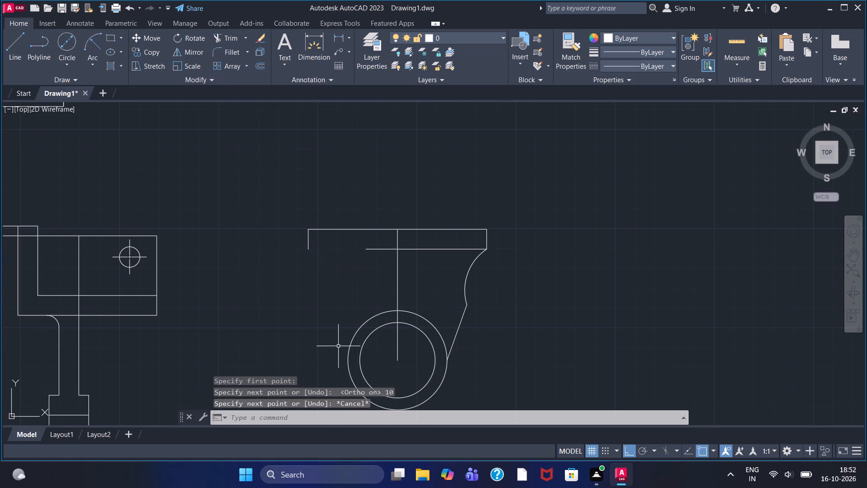
Draw a slanted line from the 50-diameter circle's left quadrant to the lower end of the left 10-long edge.
double_click(21, 53)
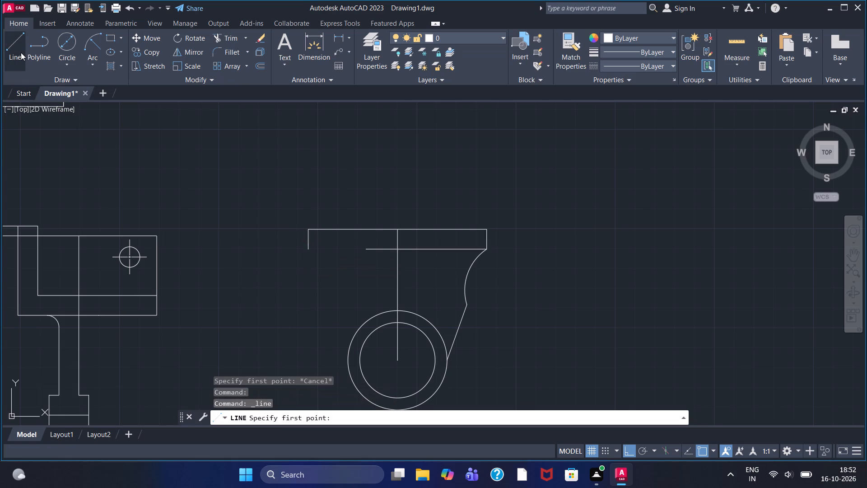
key("F8")
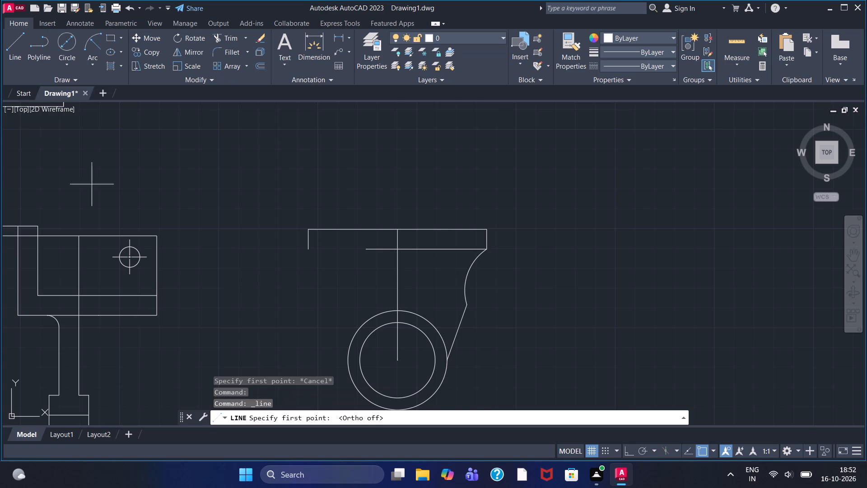
left_click(349, 361)
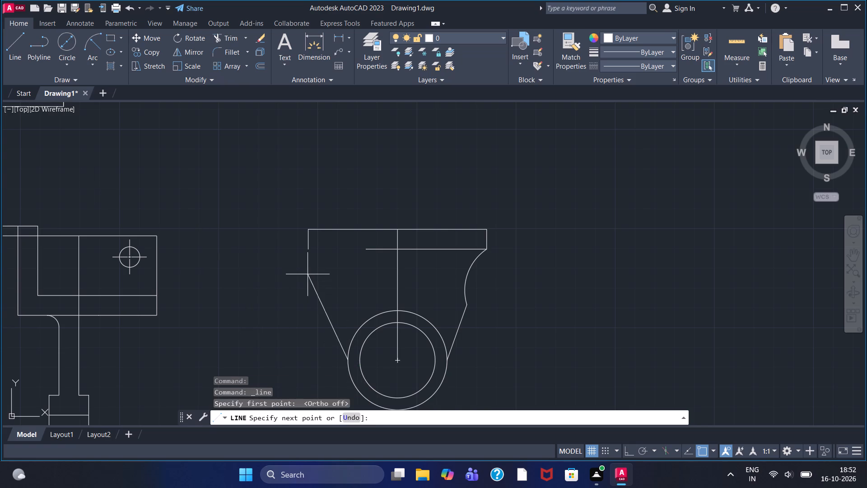
left_click(310, 250)
key("Escape")
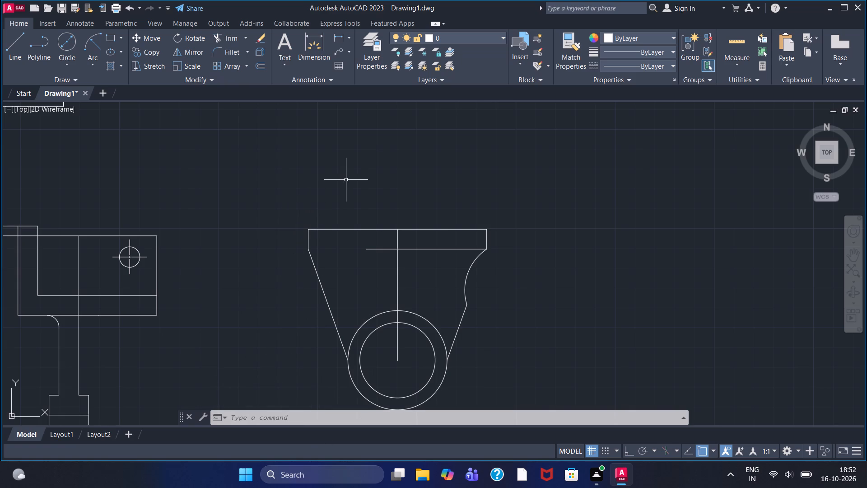
Draw a rectangle 28 wide and 45 high standing on the 90-long top edge, extending left from that edge's midpoint.
left_click(19, 45)
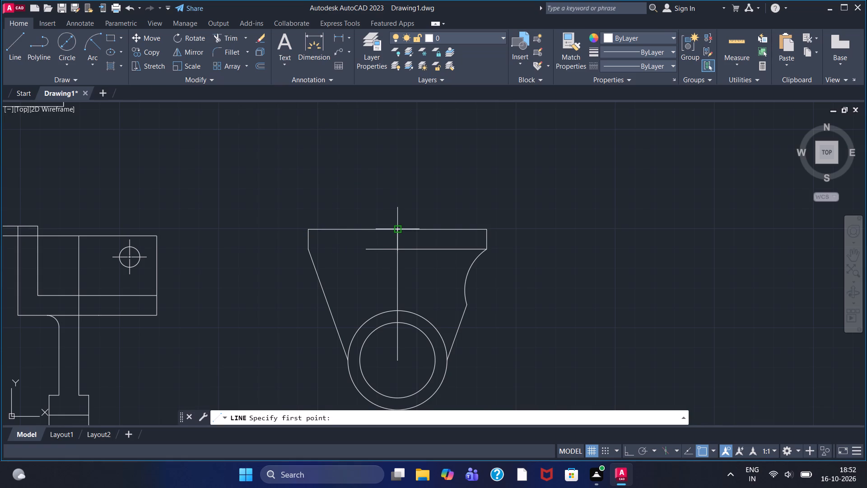
left_click(398, 230)
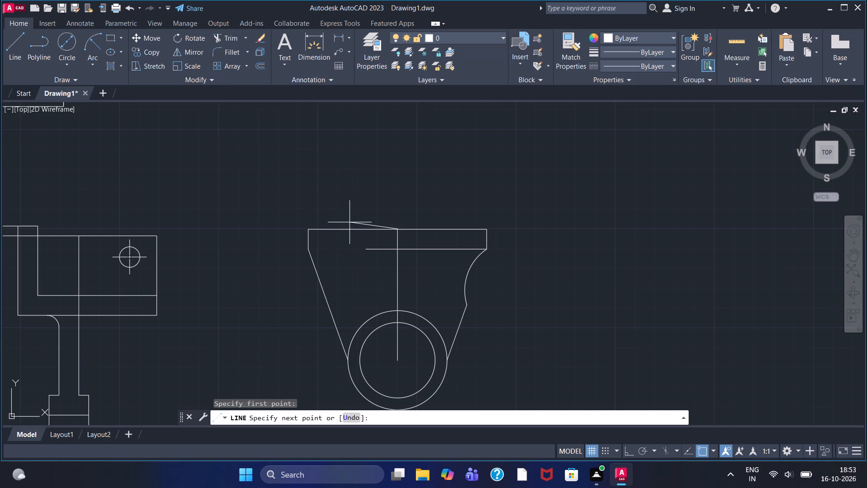
key("F8")
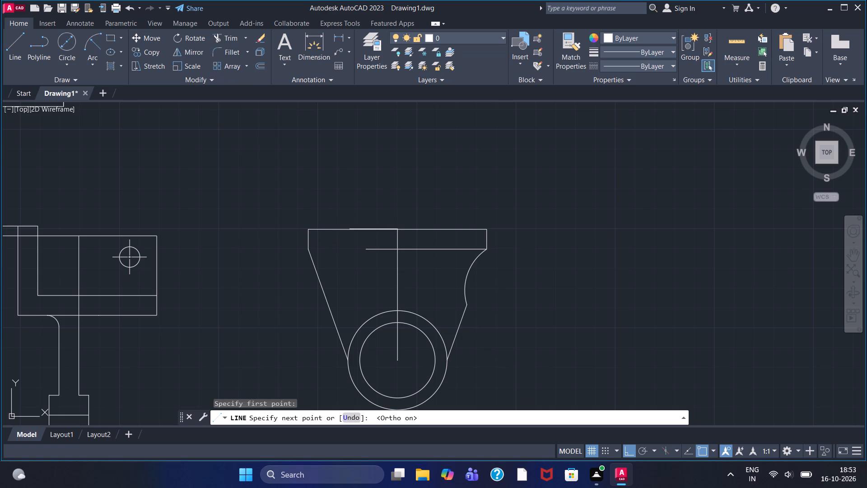
type("28")
key("Return")
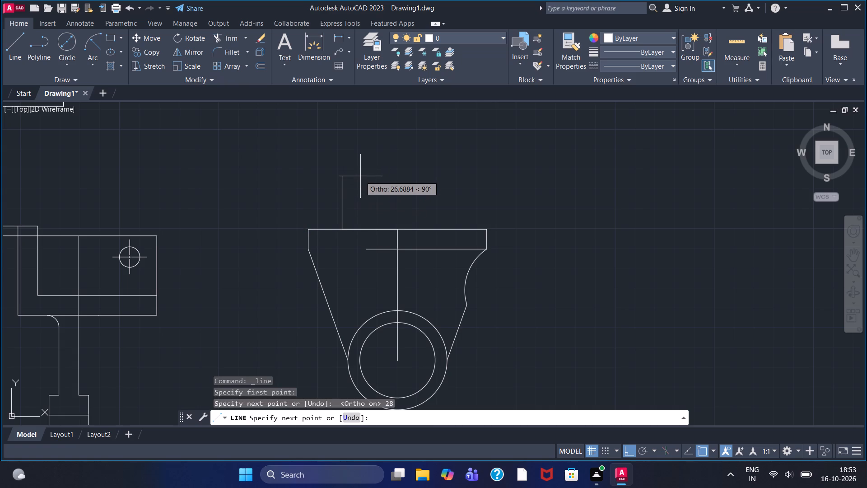
type("45")
key("Return")
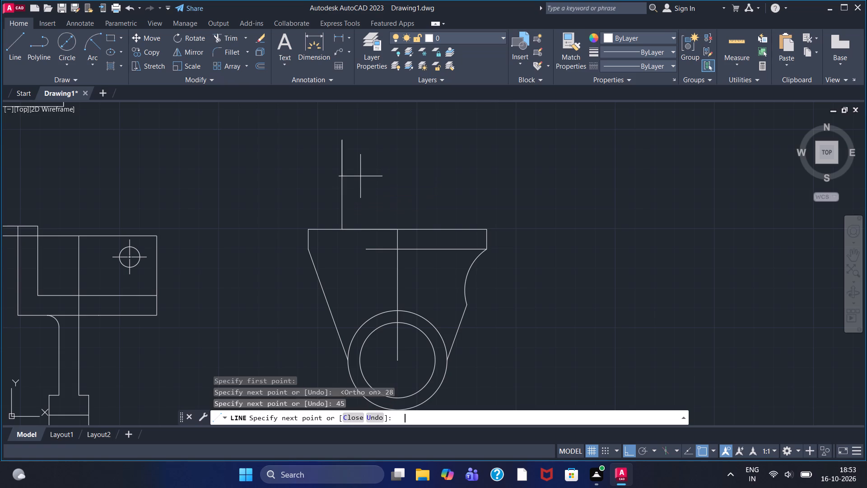
type("28")
key("Return")
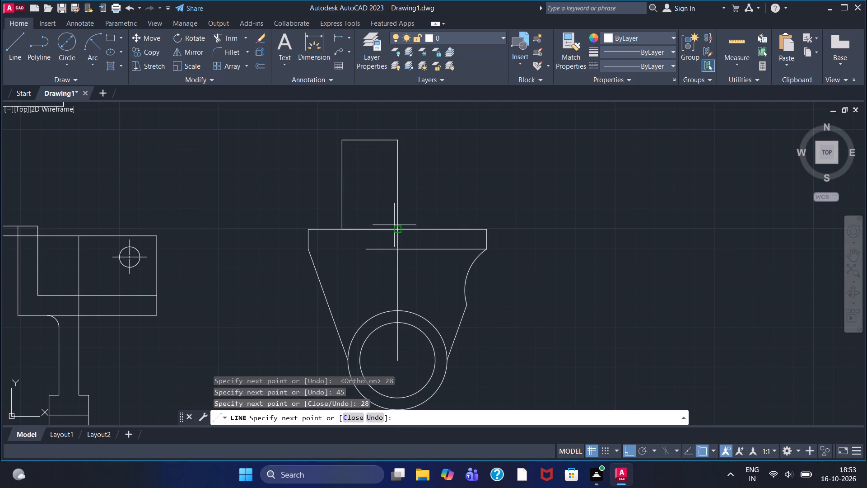
left_click(394, 225)
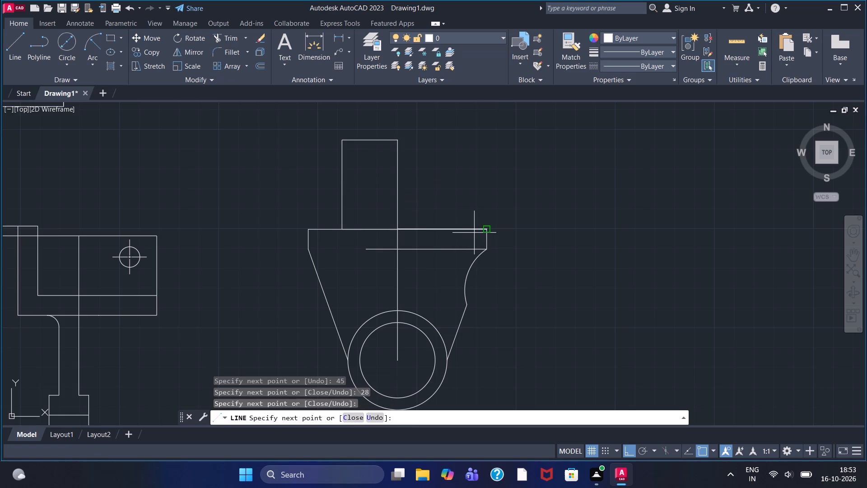
Draw an adjoining rectangle 33 wide and 45 high on the same edge, extending right from the midpoint and closing along the centre line.
type("33")
key("Return")
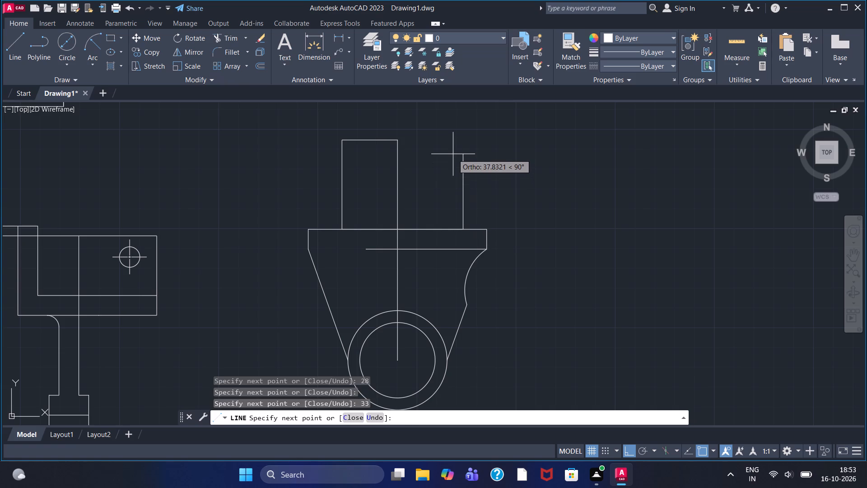
type("45")
key("Return")
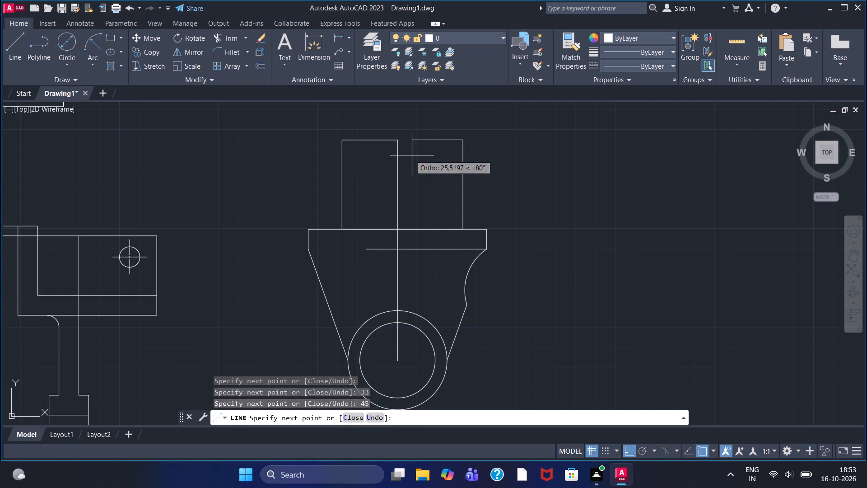
left_click(401, 148)
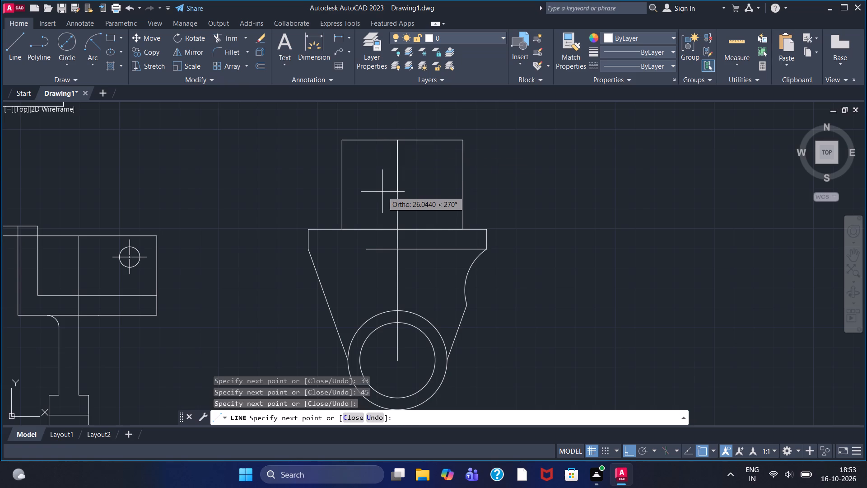
right_click(531, 195)
left_click(539, 202)
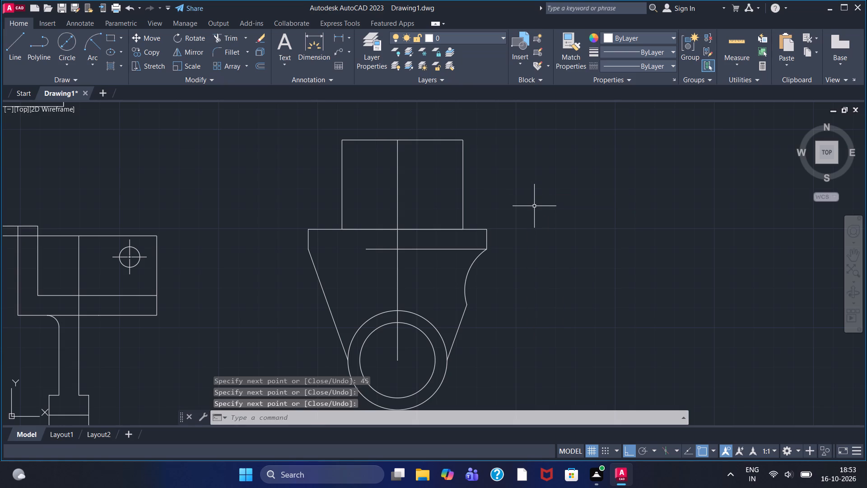
Draw connected lines from the right 10-long edge's lower end: 10 right, 45 up, and horizontally left past the centre line.
left_click(9, 44)
left_click(484, 249)
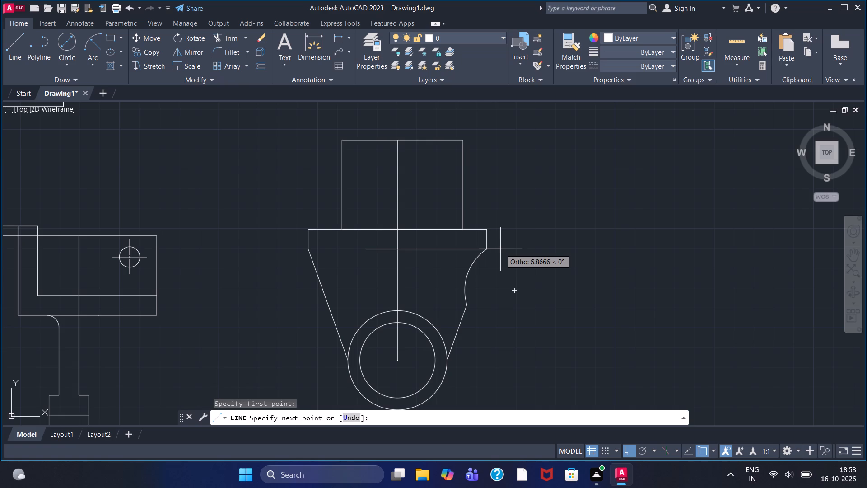
type("10")
key("Return")
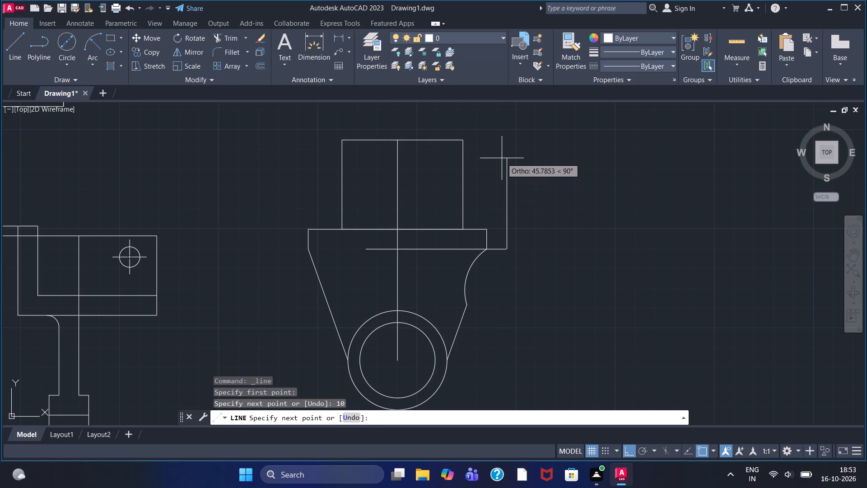
type("45")
key("Return")
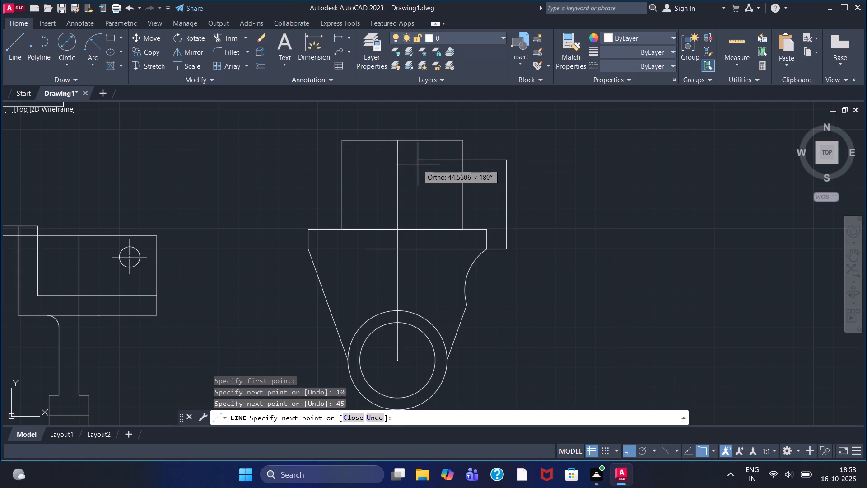
left_click(385, 160)
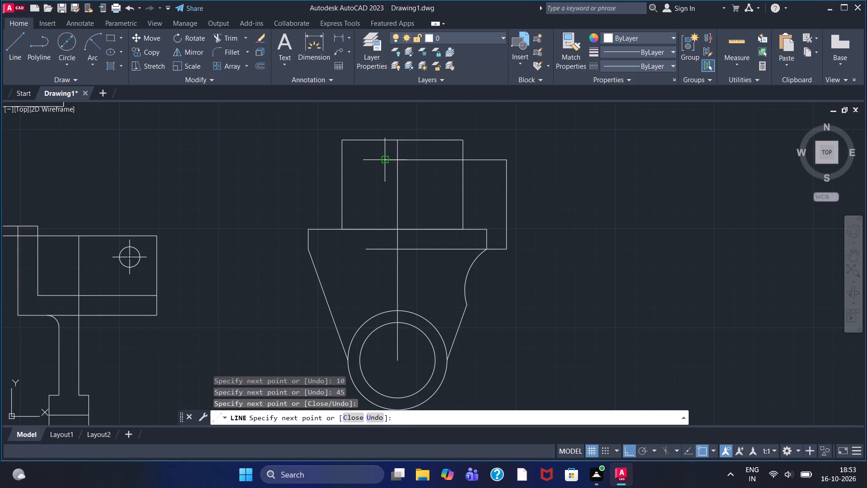
key("Escape")
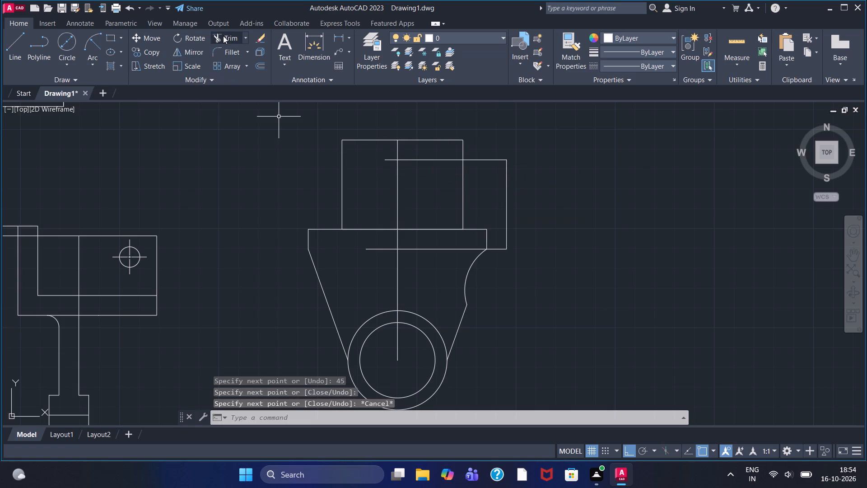
Trim the end of the new upper horizontal line that overhangs left of the centre line.
left_click(223, 36)
left_click(388, 160)
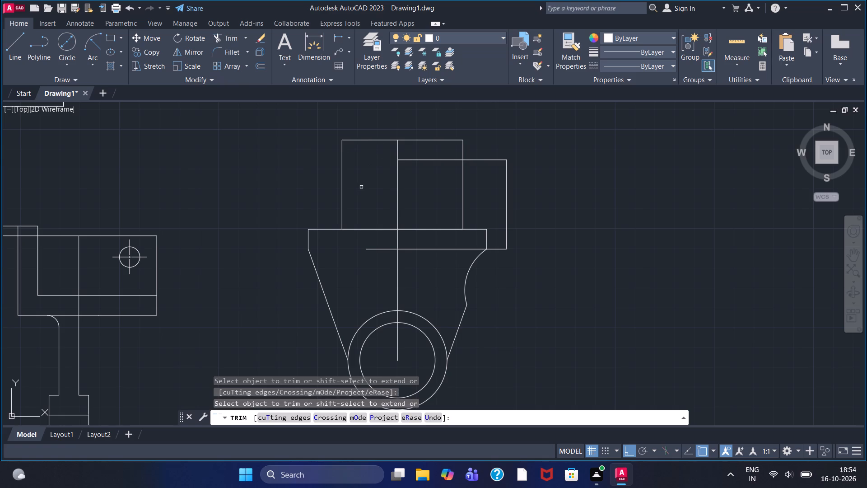
Examine the side view together with the upper and lower views of the bracket.
scroll(445, 278, "down", 1)
scroll(445, 276, "up", 1)
scroll(445, 276, "down", 1)
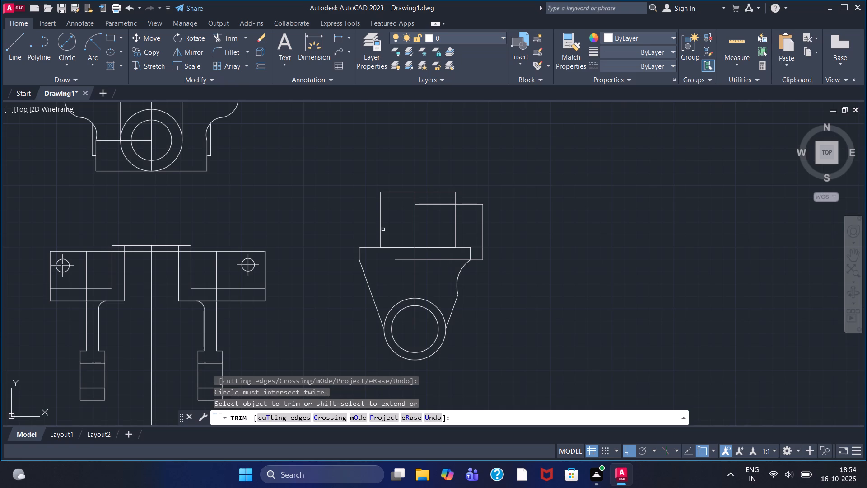
scroll(383, 230, "down", 2)
scroll(341, 200, "up", 1)
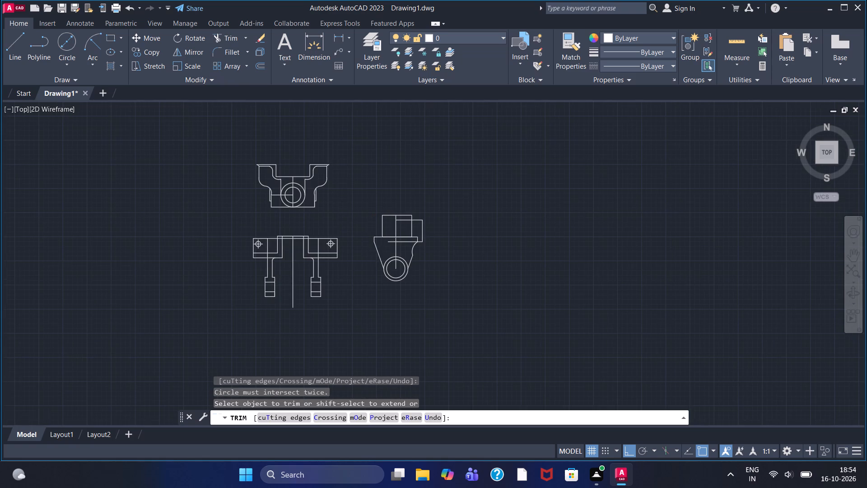
scroll(341, 200, "down", 1)
scroll(353, 218, "up", 1)
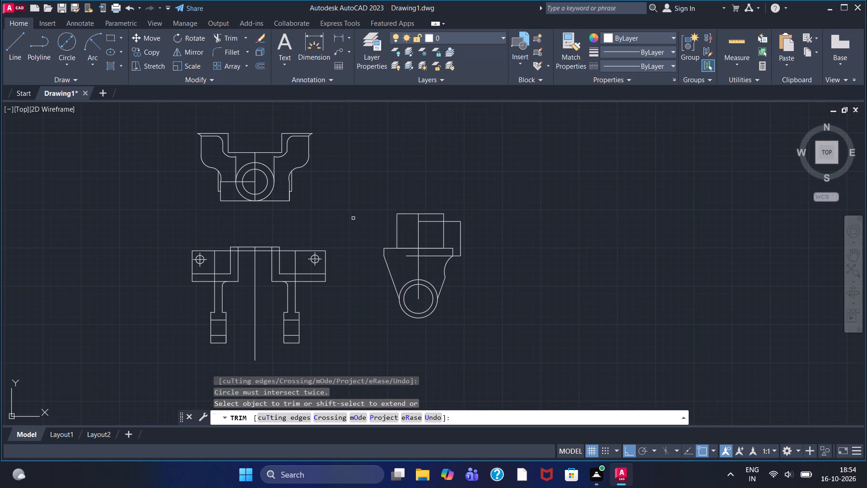
middle_click_drag(350, 228, 387, 222)
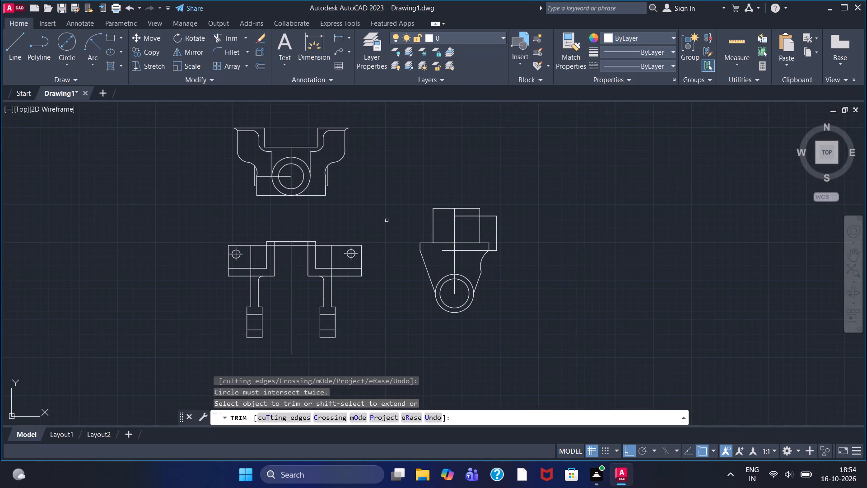
scroll(345, 174, "up", 1)
scroll(345, 174, "down", 1)
middle_click_drag(345, 174, 359, 190)
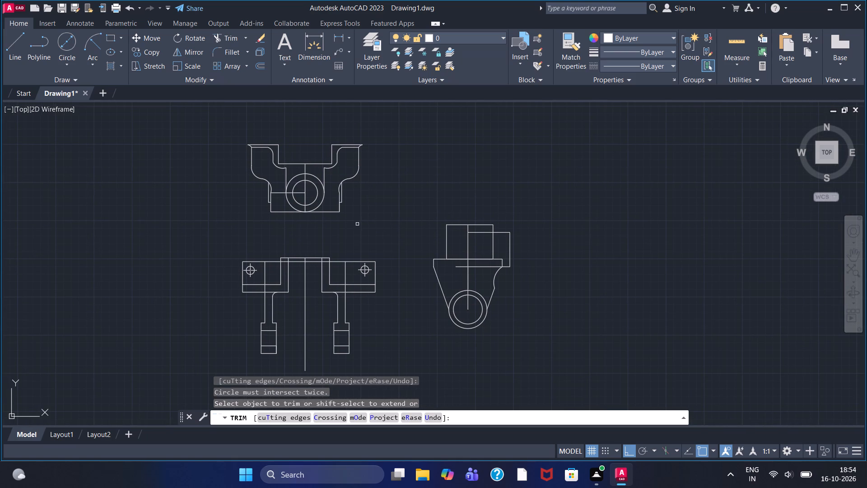
Add diameter dimensions to the inner and outer circles of the side view's boss.
left_click(349, 41)
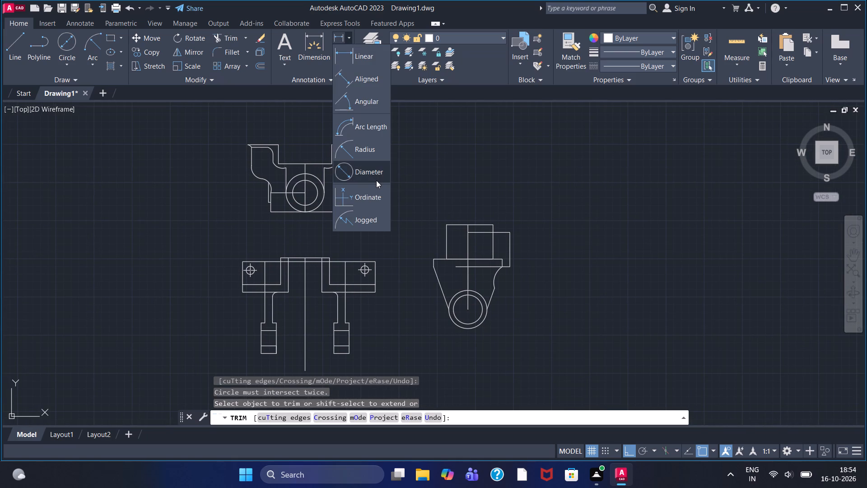
left_click(375, 179)
scroll(440, 276, "down", 3)
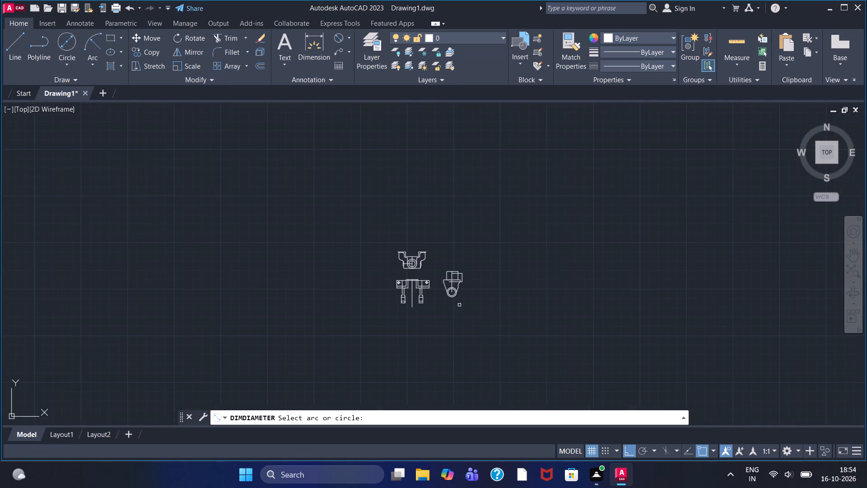
scroll(443, 294, "up", 7)
left_click(515, 355)
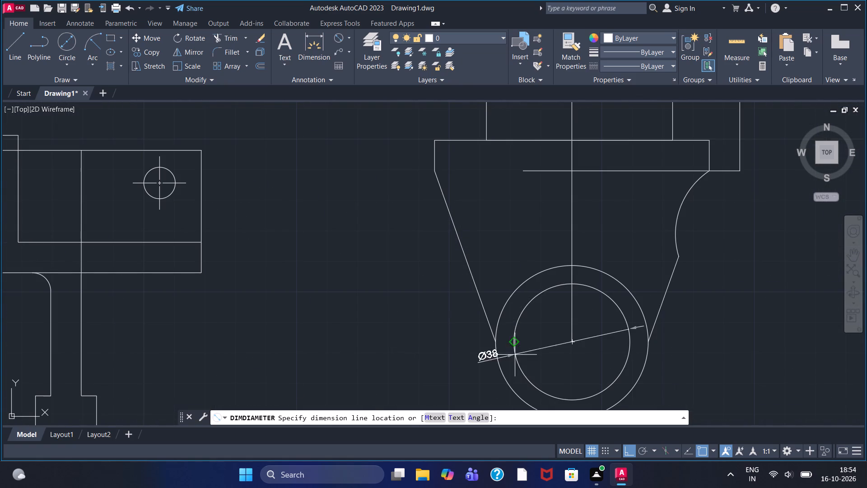
left_click(458, 386)
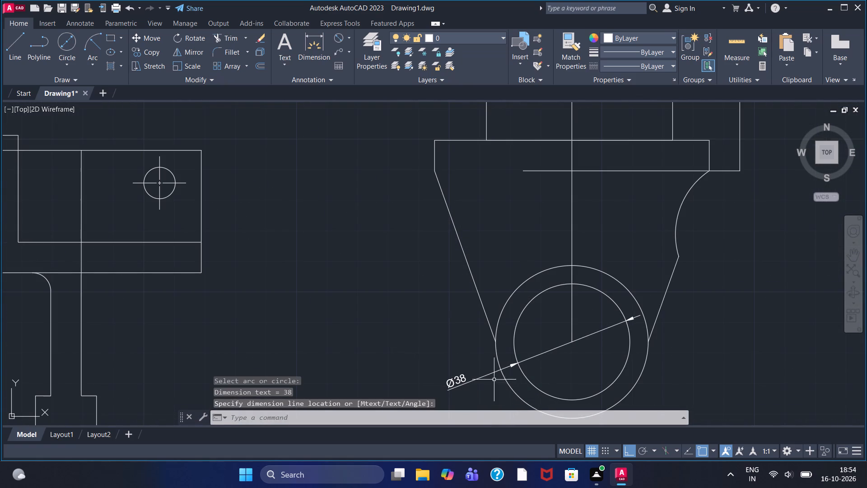
right_click_drag(351, 294, 348, 300)
left_click(408, 83)
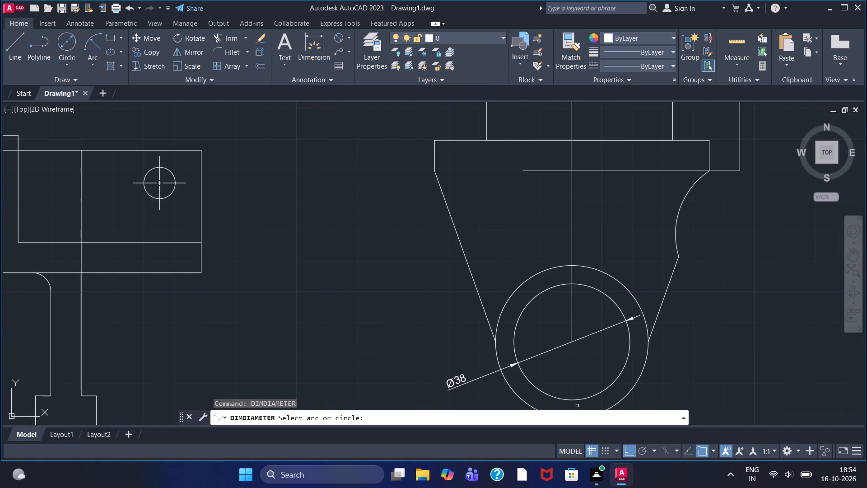
left_click(638, 380)
left_click(667, 392)
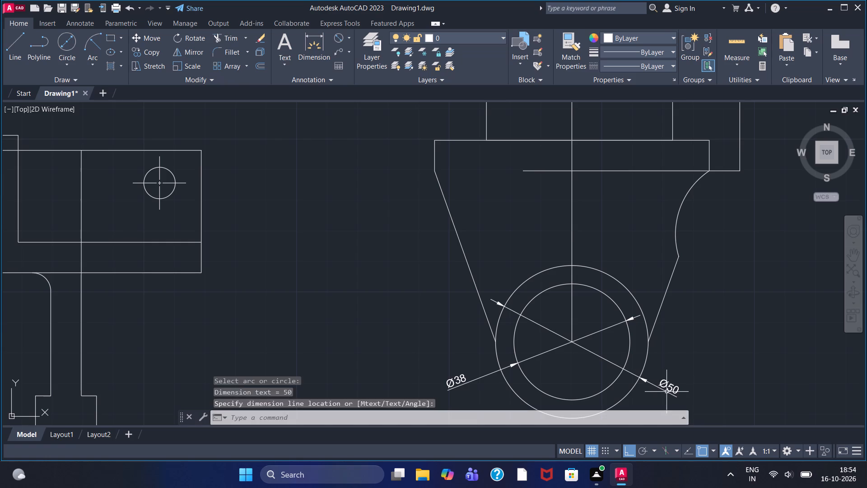
right_click(683, 328)
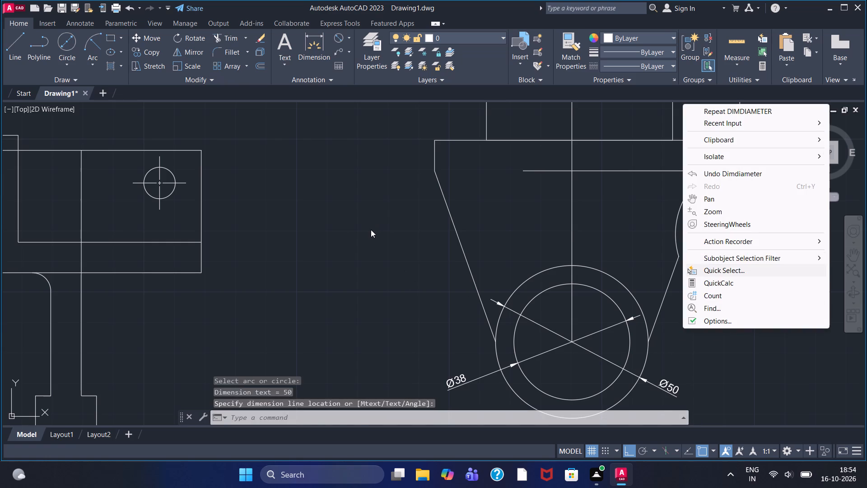
left_click(371, 230)
left_click(341, 161)
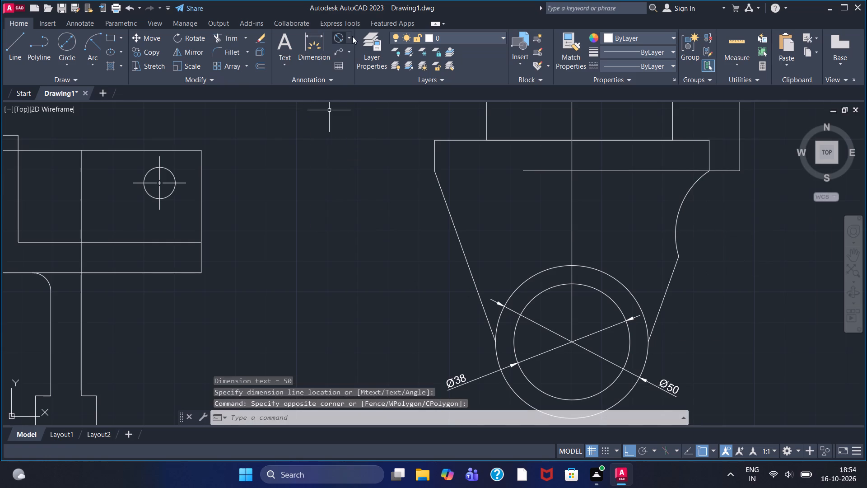
Add a radius dimension to the concave arc on the side view's right flank.
left_click(352, 36)
left_click(369, 153)
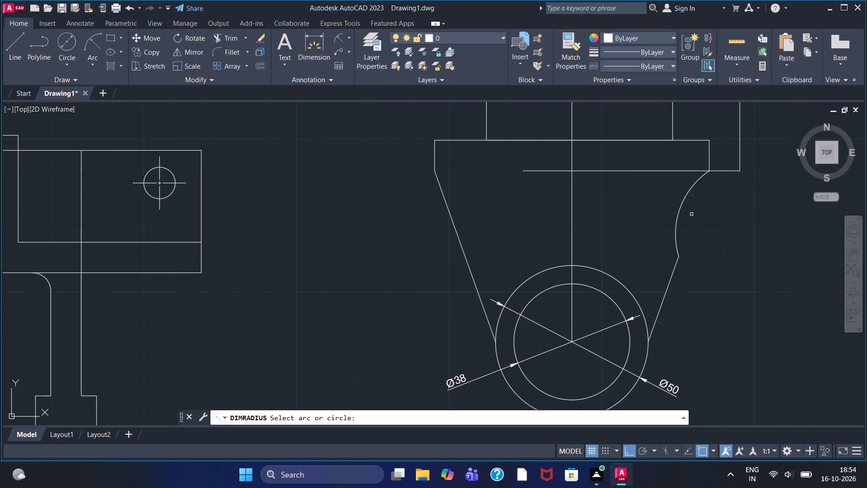
left_click(678, 213)
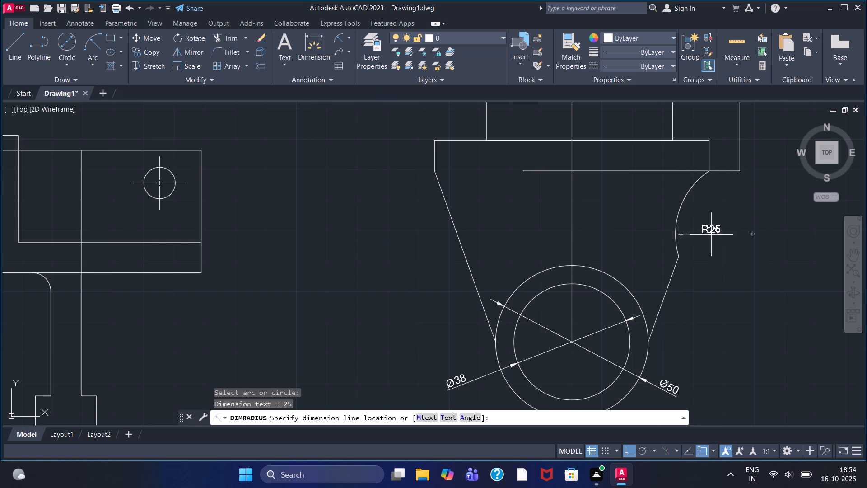
left_click(714, 237)
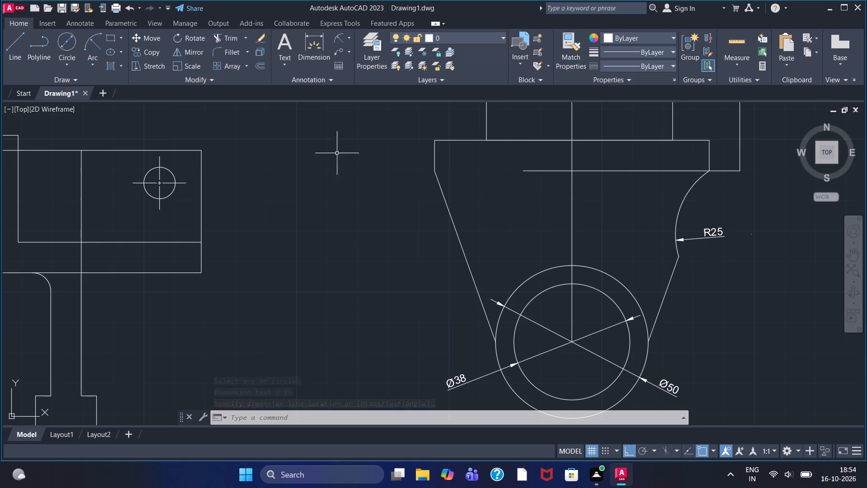
Add vertical linear dimensions to the side view from the flange's underside to the boss centre and across the flange's thickness.
left_click(350, 39)
left_click(358, 55)
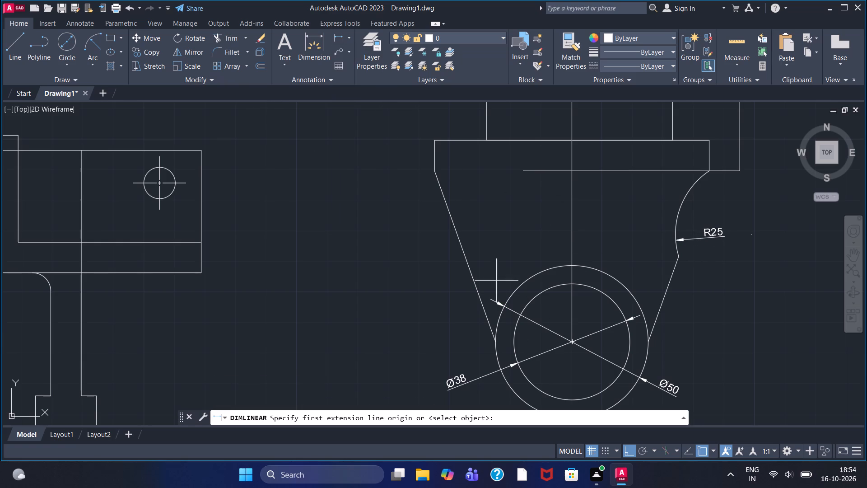
left_click(435, 174)
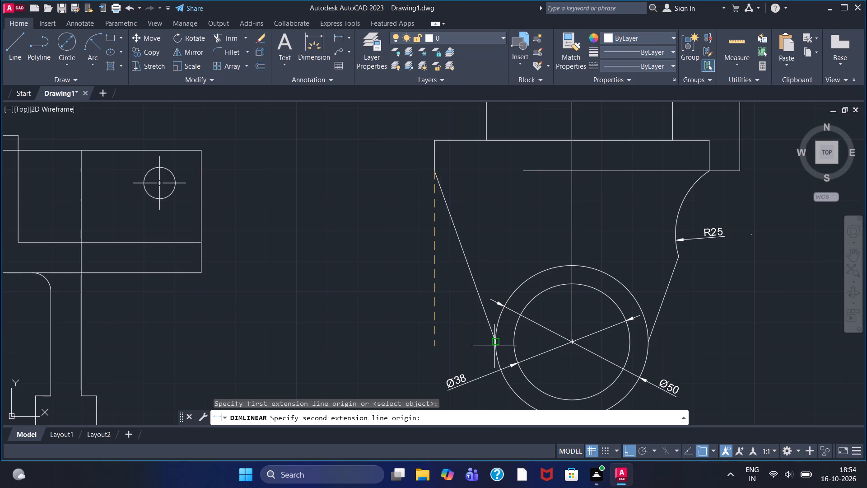
left_click(573, 340)
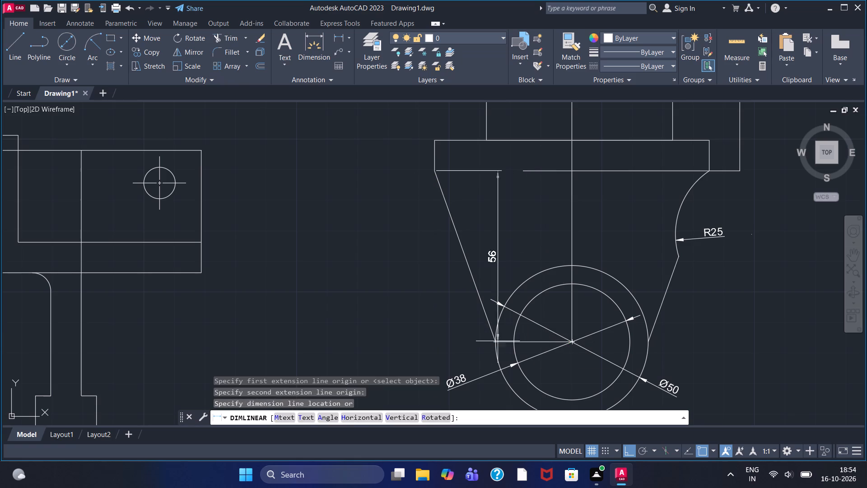
left_click(390, 309)
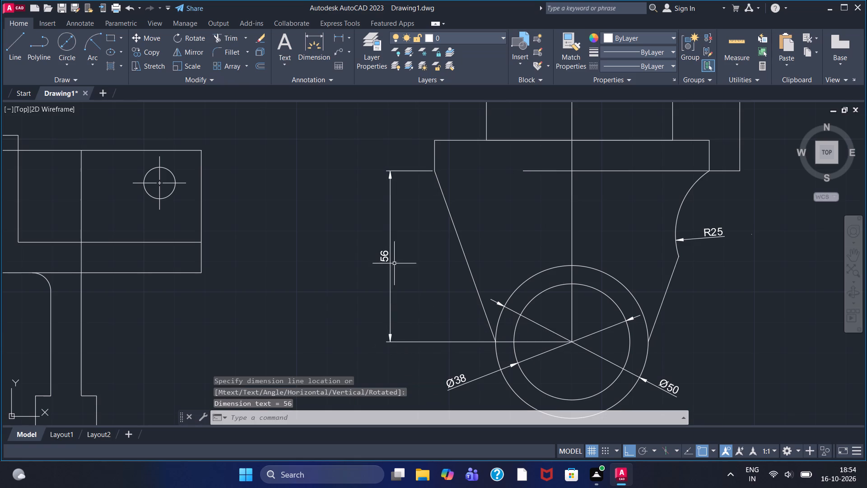
left_click(336, 36)
left_click(432, 140)
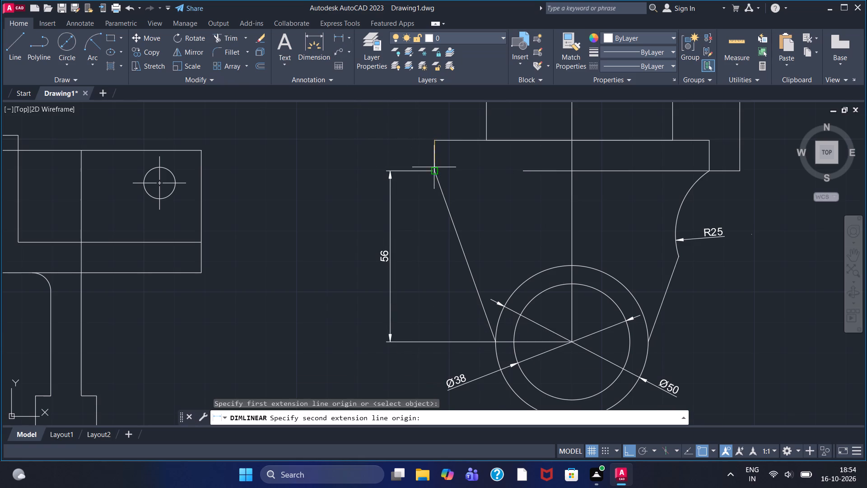
left_click(434, 168)
left_click(390, 164)
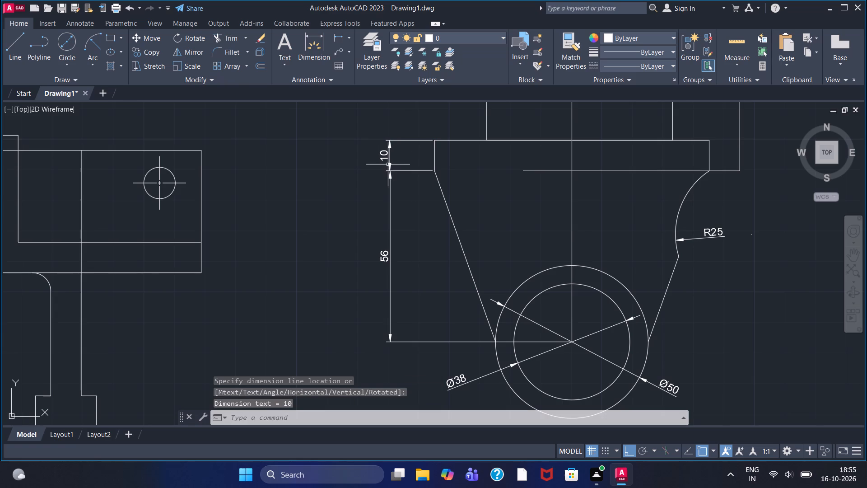
Dimension the horizontal distances from the centre line to the left and right edges of the side view's upper block.
middle_click_drag(563, 221, 482, 289)
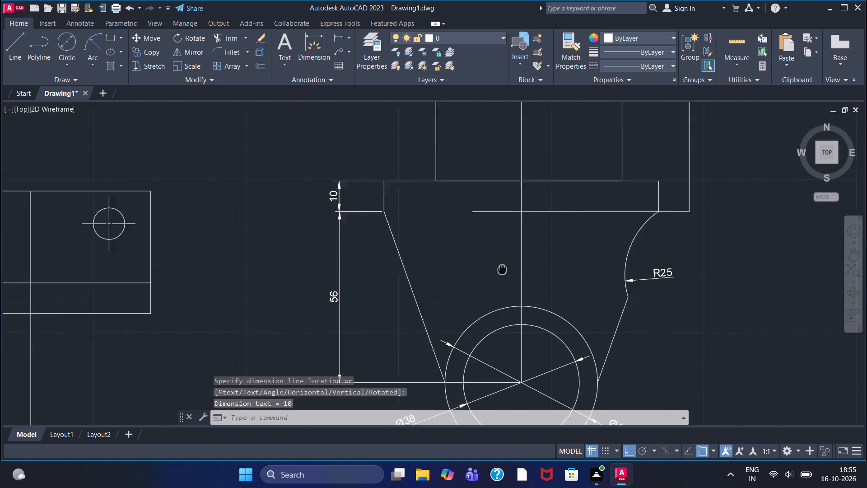
middle_click_drag(482, 289, 442, 338)
scroll(416, 240, "up", 1)
scroll(416, 240, "down", 1)
middle_click_drag(416, 240, 401, 271)
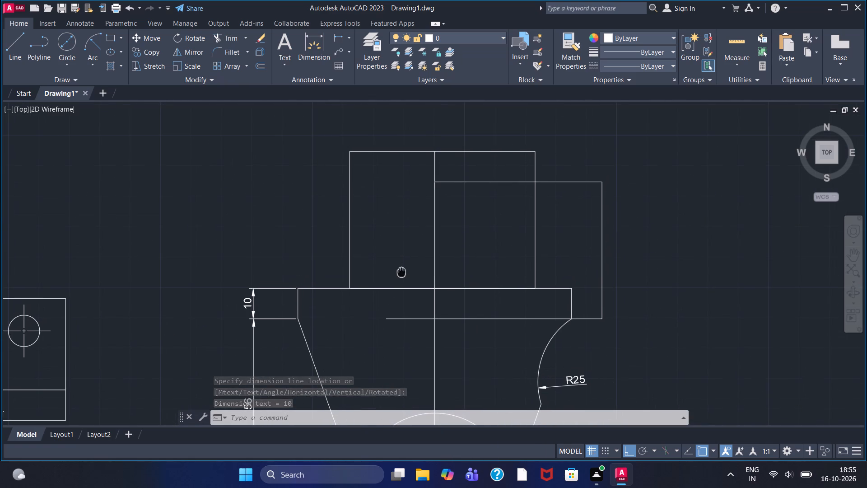
left_click(339, 40)
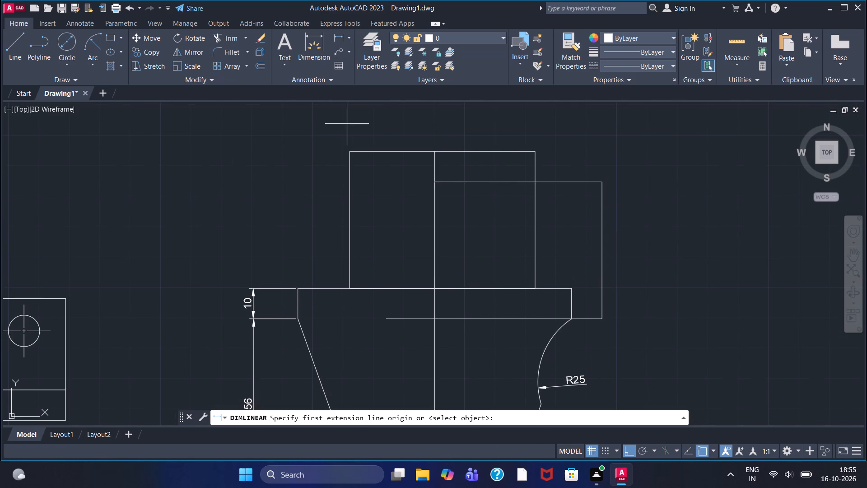
left_click(350, 150)
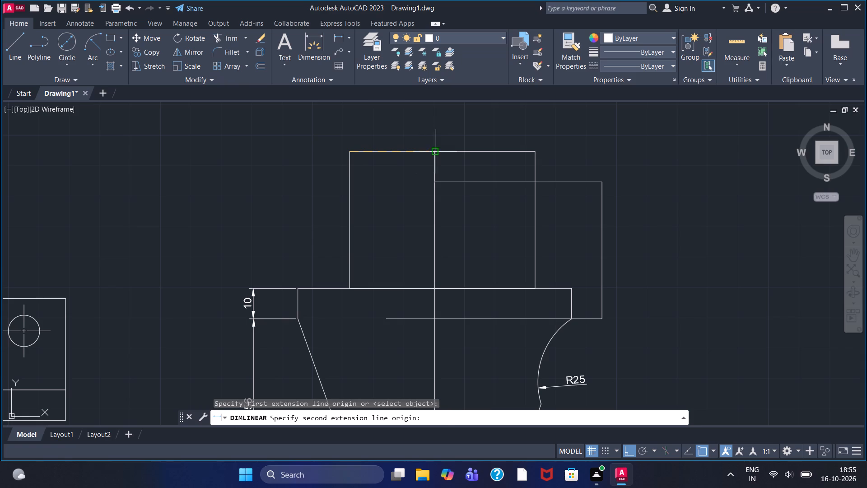
left_click(437, 153)
left_click(400, 128)
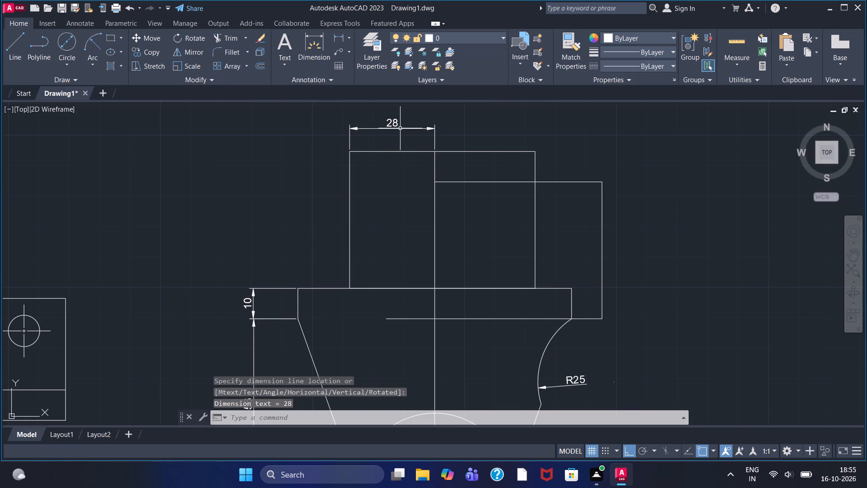
left_click(335, 39)
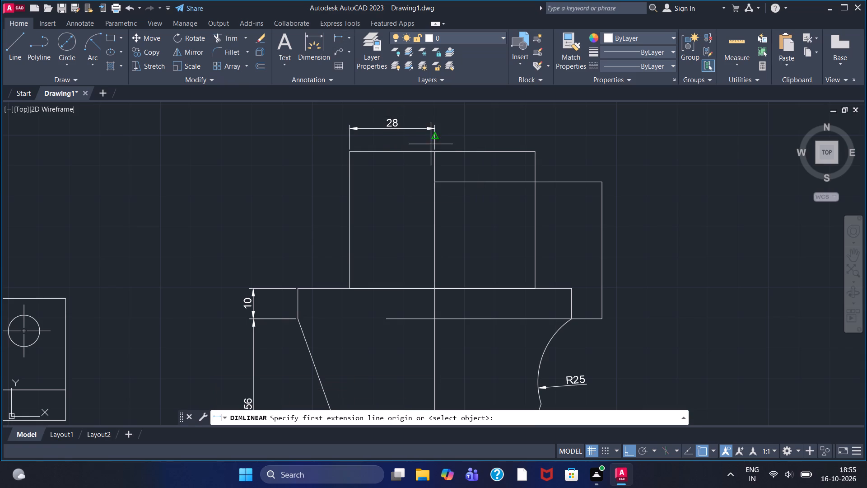
left_click(437, 150)
left_click(532, 154)
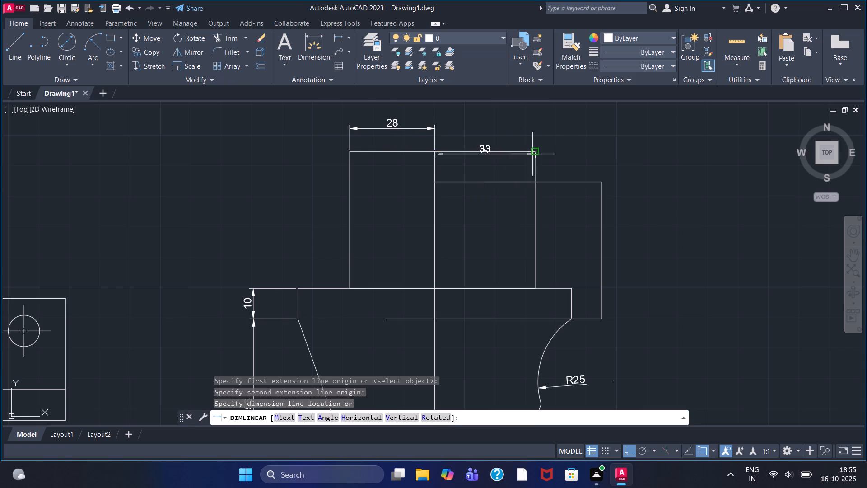
left_click(494, 128)
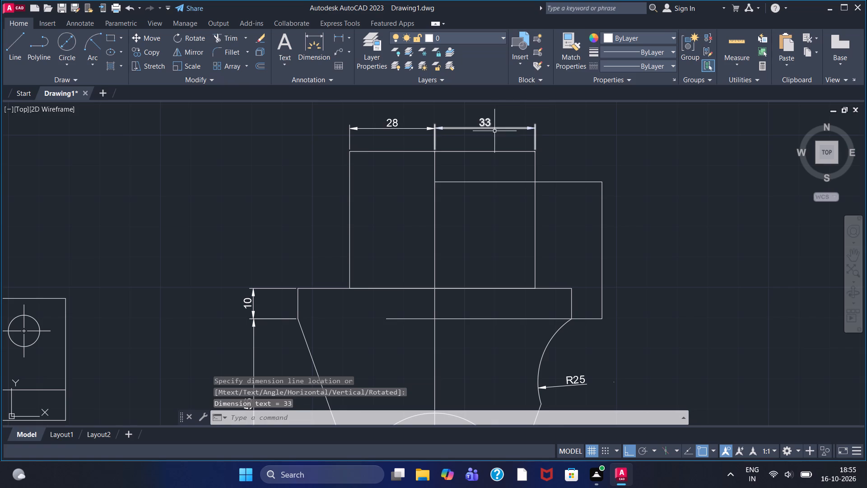
Dimension the overall width across the two feet of the lower-left view and the clear gap between them.
middle_click_drag(240, 250, 439, 200)
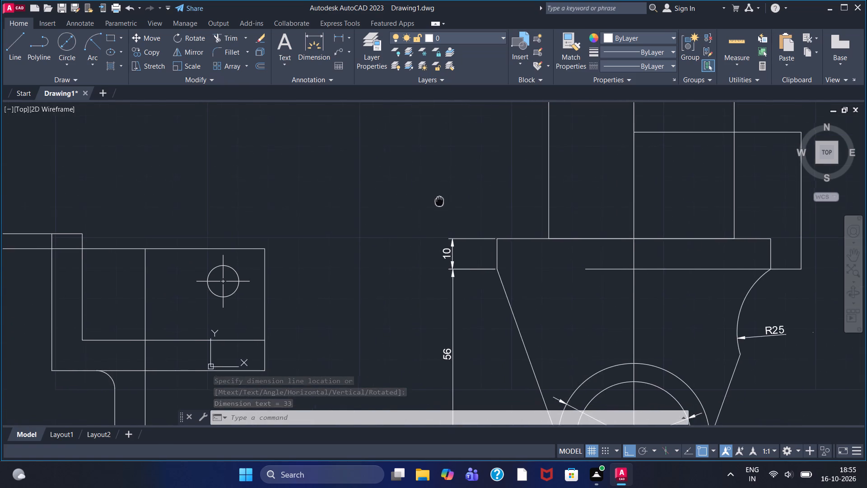
scroll(326, 238, "down", 2)
middle_click_drag(338, 244, 359, 229)
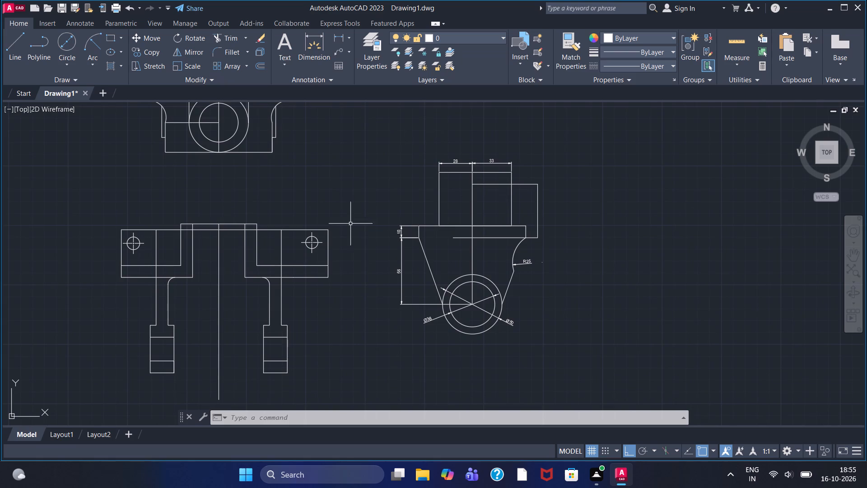
left_click(339, 33)
left_click(149, 374)
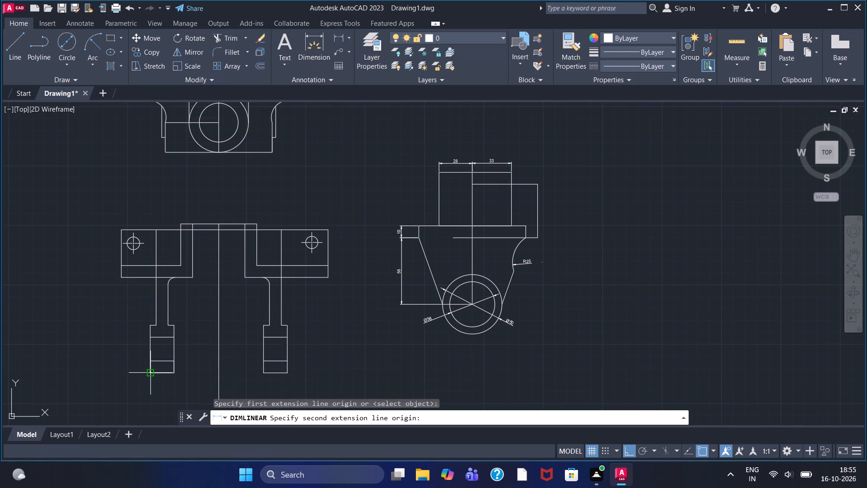
left_click(288, 372)
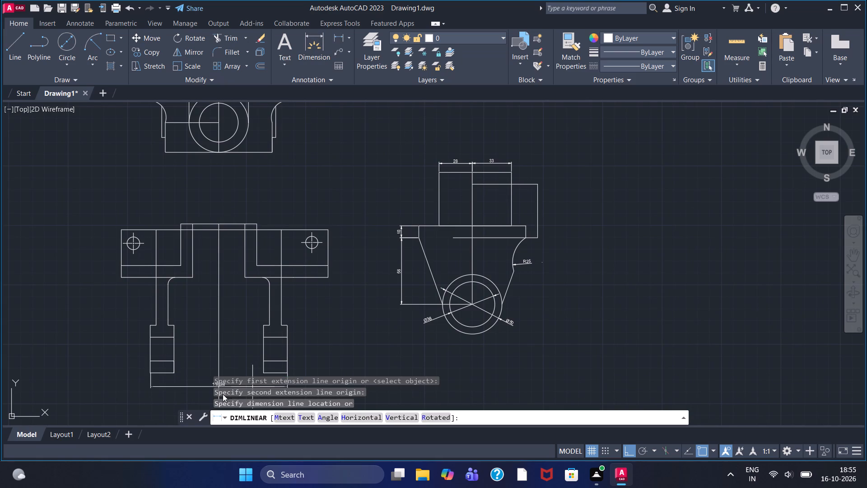
middle_click_drag(181, 393, 200, 324)
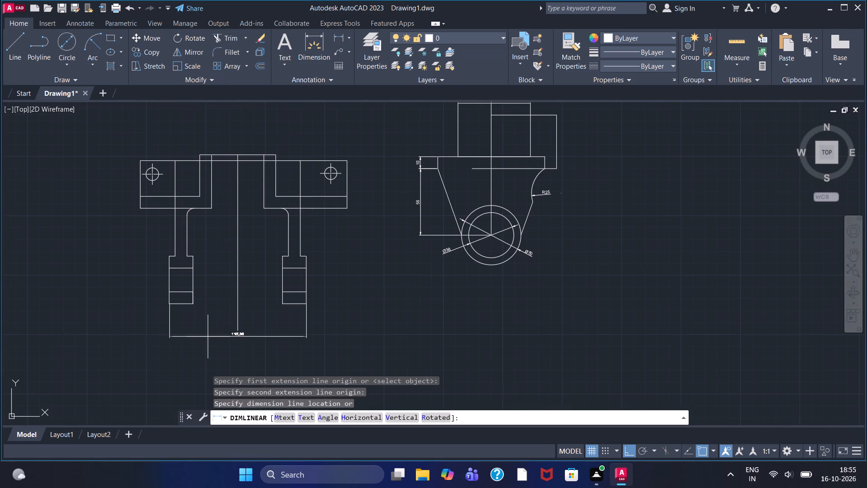
left_click(208, 337)
scroll(237, 338, "up", 2)
scroll(237, 338, "down", 1)
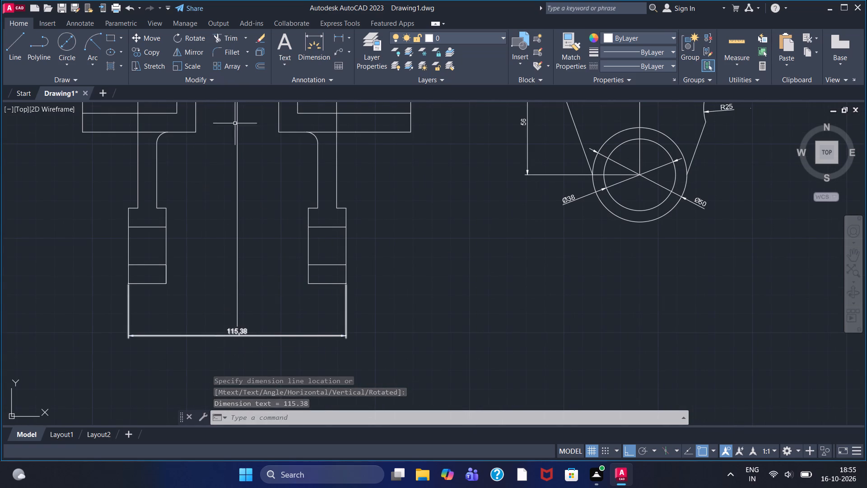
left_click(336, 38)
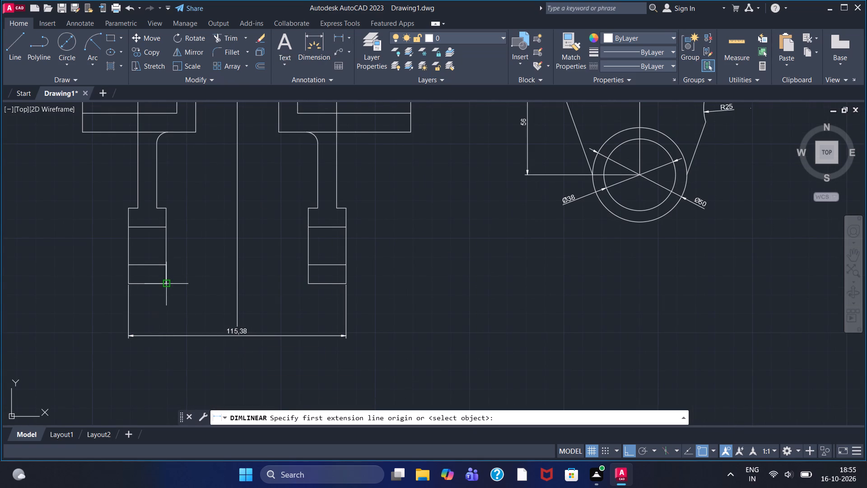
left_click(166, 282)
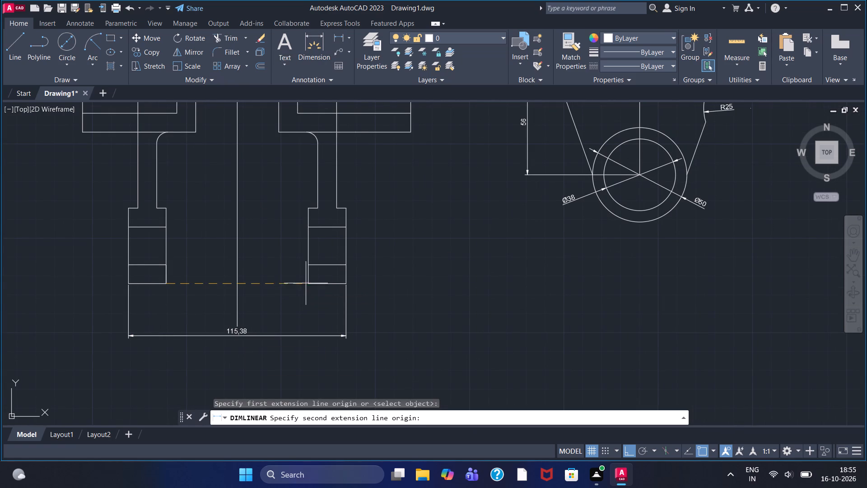
left_click(308, 283)
left_click(243, 303)
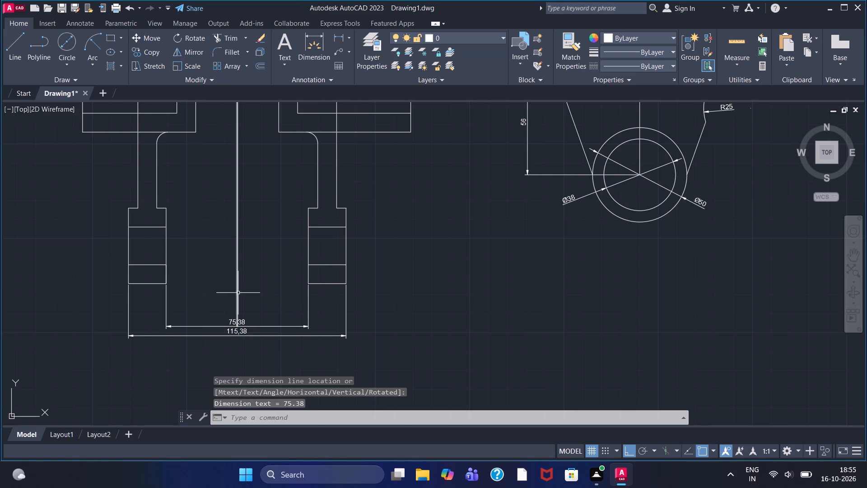
Delete the vertical centre line running between the two legs of the lower-left view.
left_click(237, 243)
key("Delete")
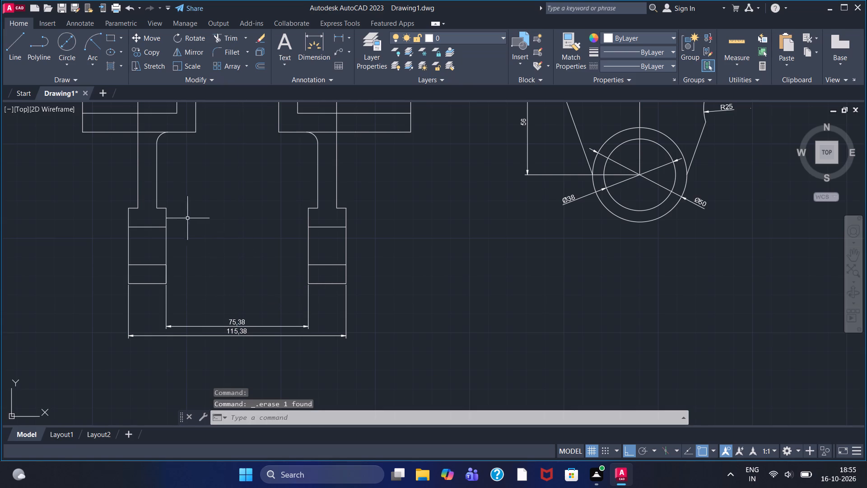
Add a horizontal linear dimension across the thickness of each of the two legs in the lower-left view.
middle_click_drag(171, 196, 171, 241)
left_click(336, 38)
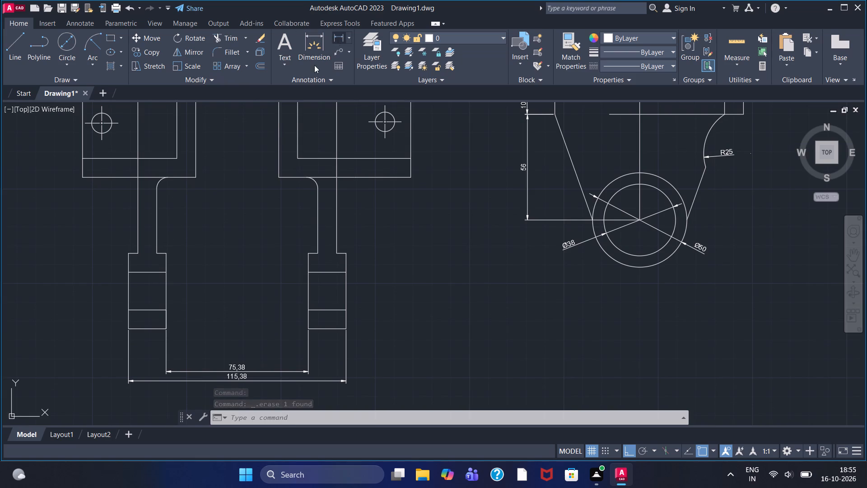
left_click(136, 211)
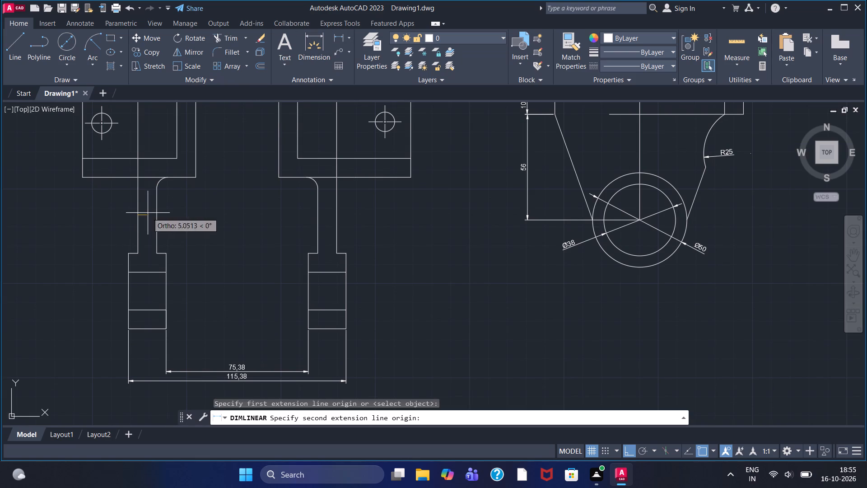
left_click(156, 222)
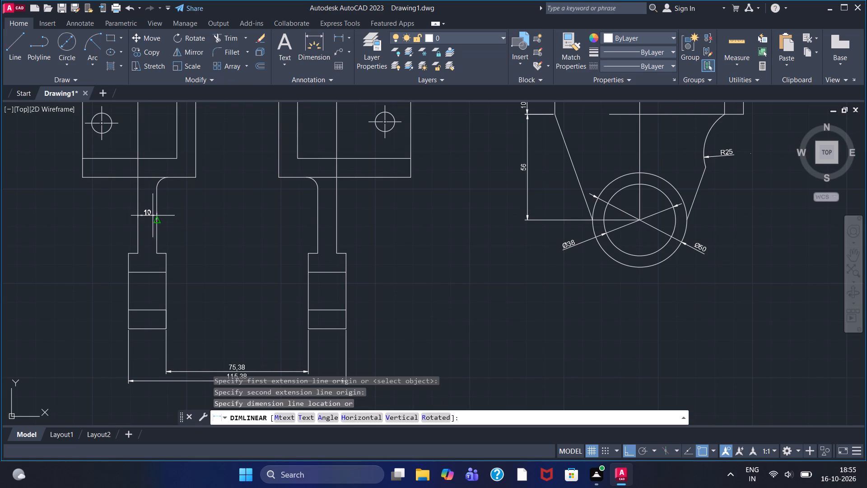
left_click(150, 227)
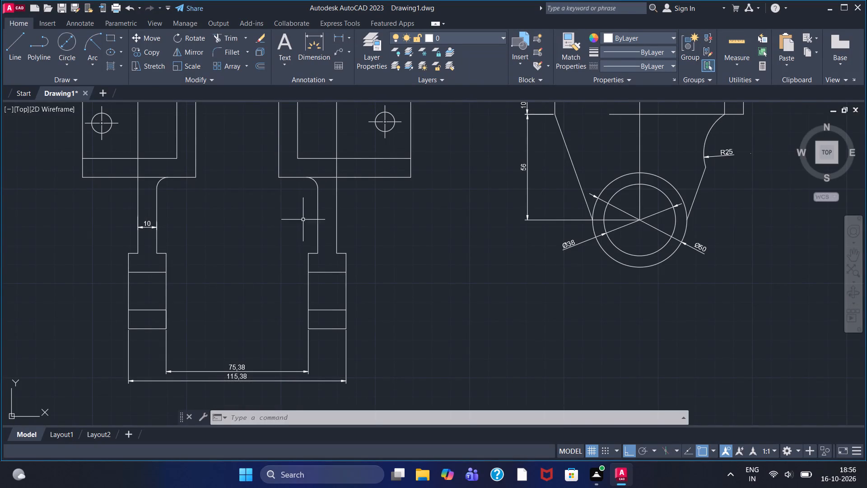
left_click(335, 40)
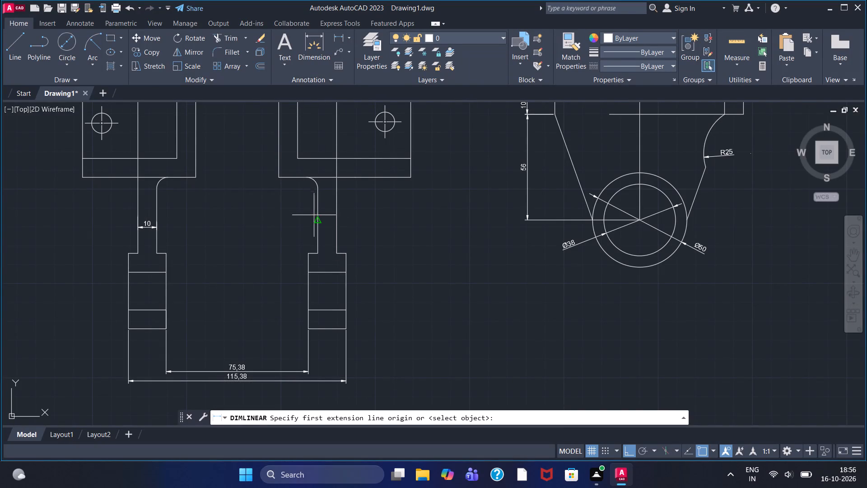
left_click(317, 219)
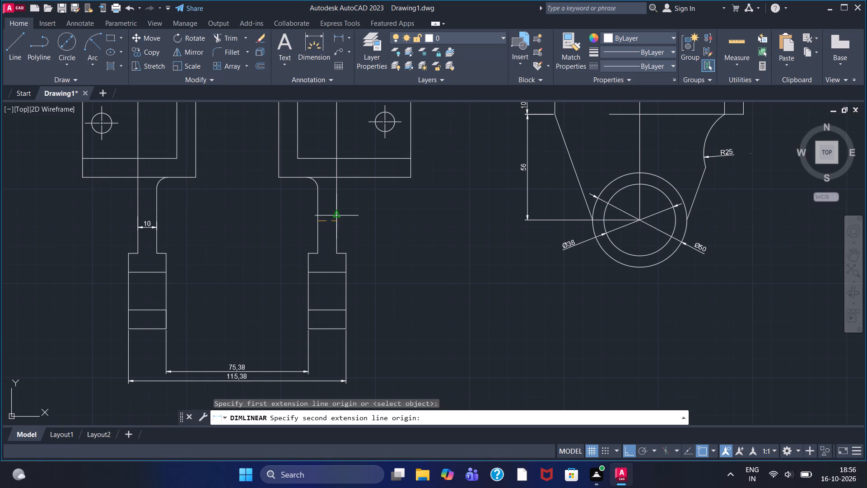
left_click(338, 215)
left_click(331, 231)
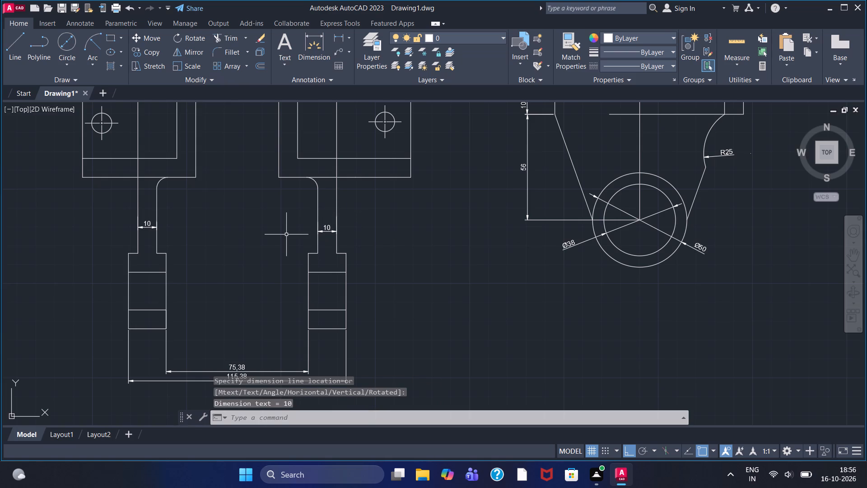
Dimension the vertical distance from the right hole's centre to the bottom edge of the flange in the lower-left view.
middle_click_drag(354, 200, 299, 275)
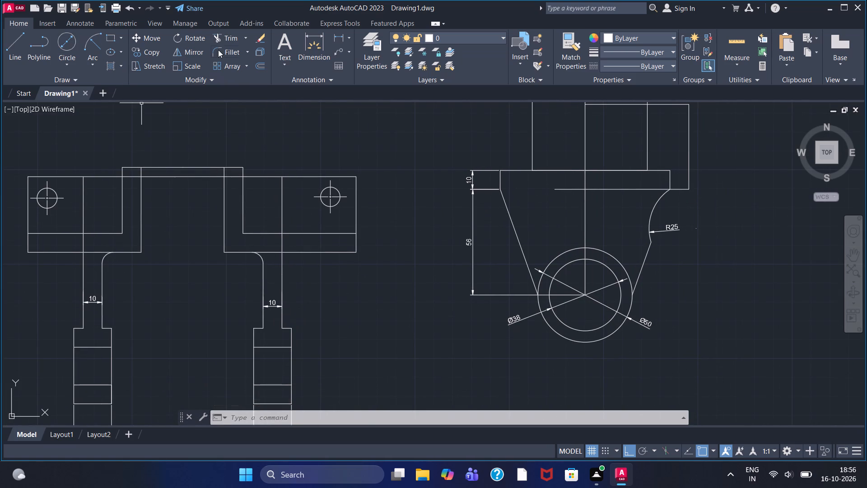
left_click(339, 37)
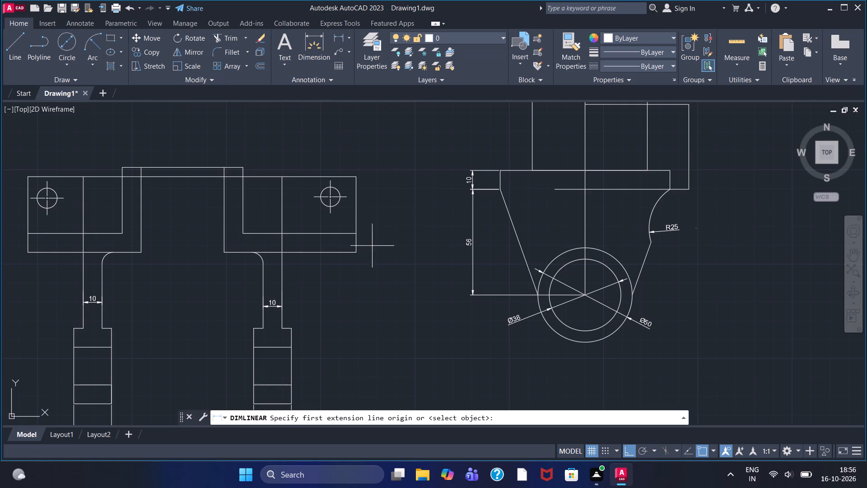
left_click(329, 195)
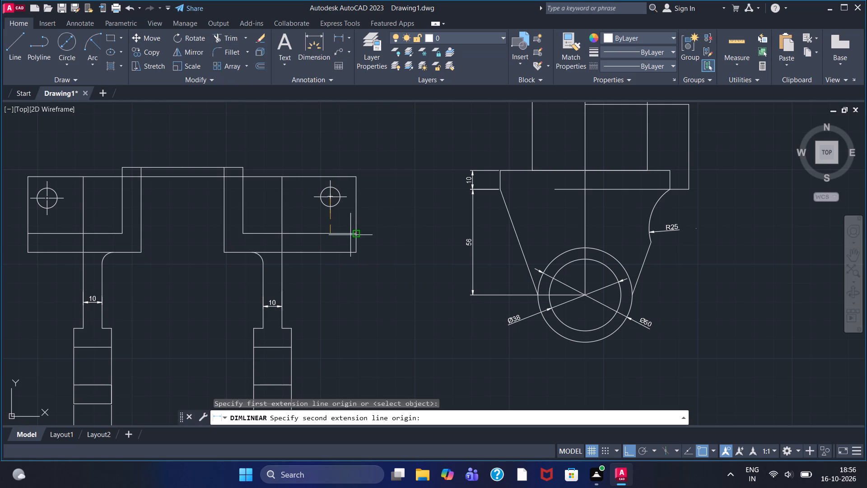
left_click(357, 251)
left_click(386, 244)
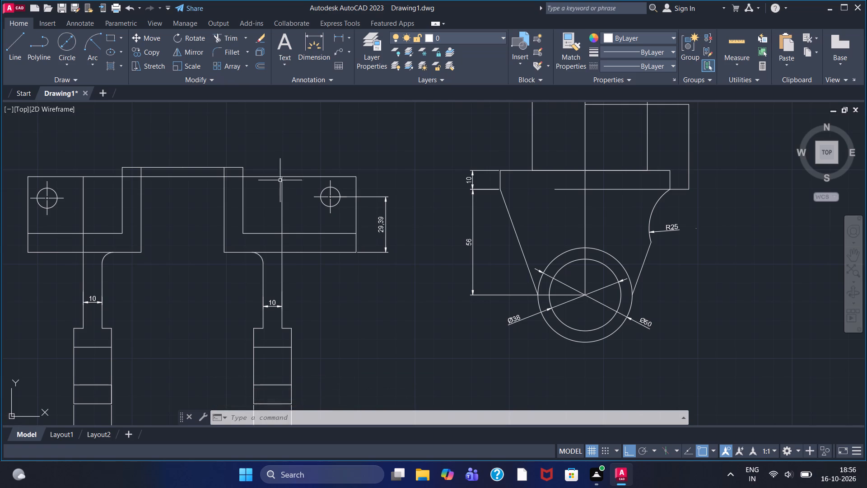
Add vertical linear dimensions in the lower-left view for the flange height and from the raised centre's top to the flange's bottom edge.
left_click(336, 41)
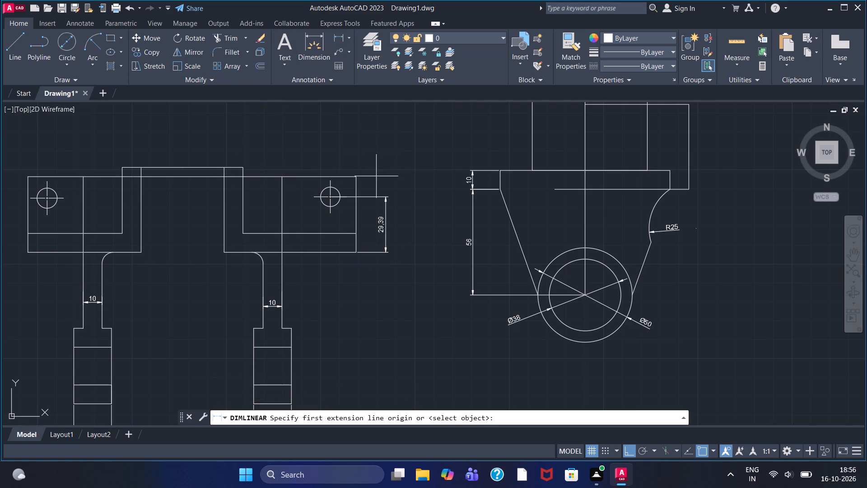
left_click(359, 176)
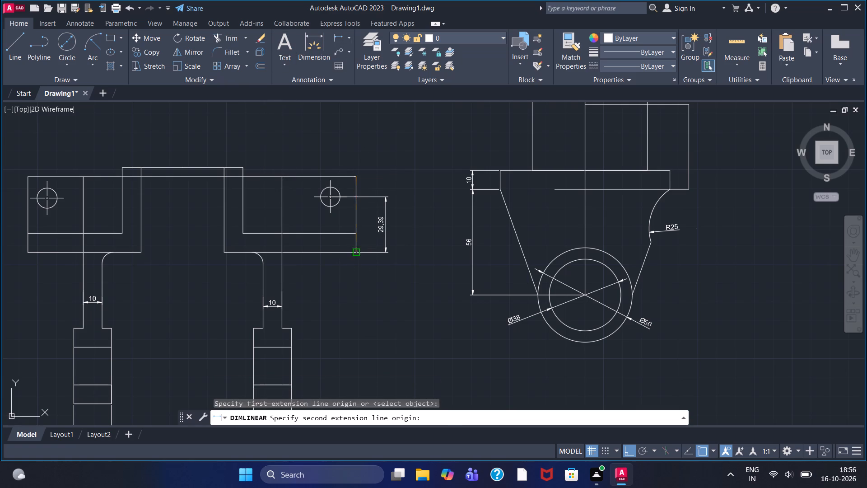
left_click(351, 253)
left_click(401, 251)
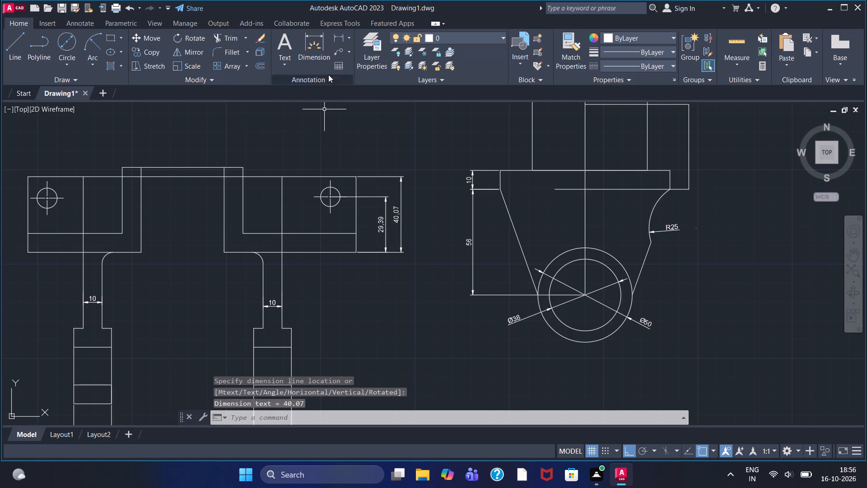
left_click(342, 40)
left_click(241, 168)
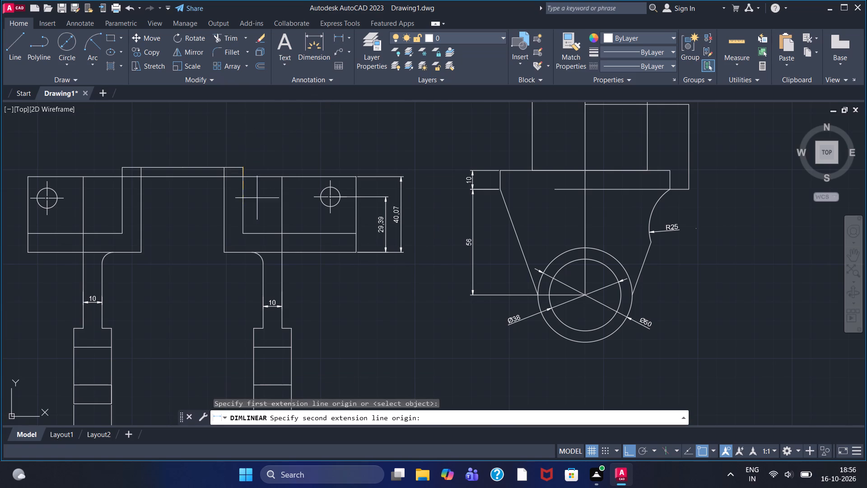
left_click(354, 251)
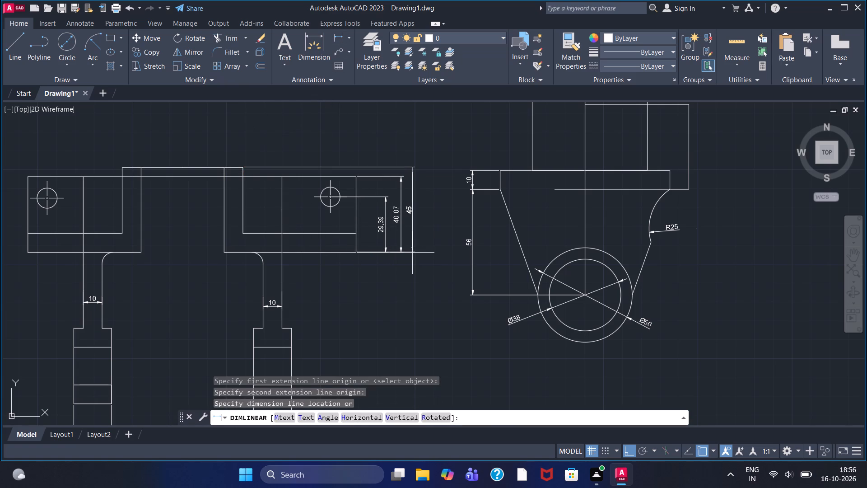
left_click(415, 250)
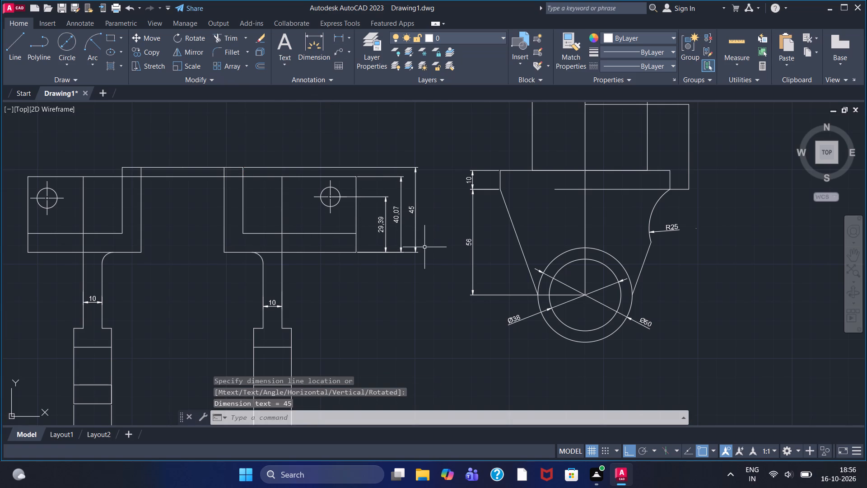
Dimension the horizontal width between the two inner vertical edges of the raised centre in the lower-left view.
middle_click_drag(219, 139, 250, 183)
left_click(338, 38)
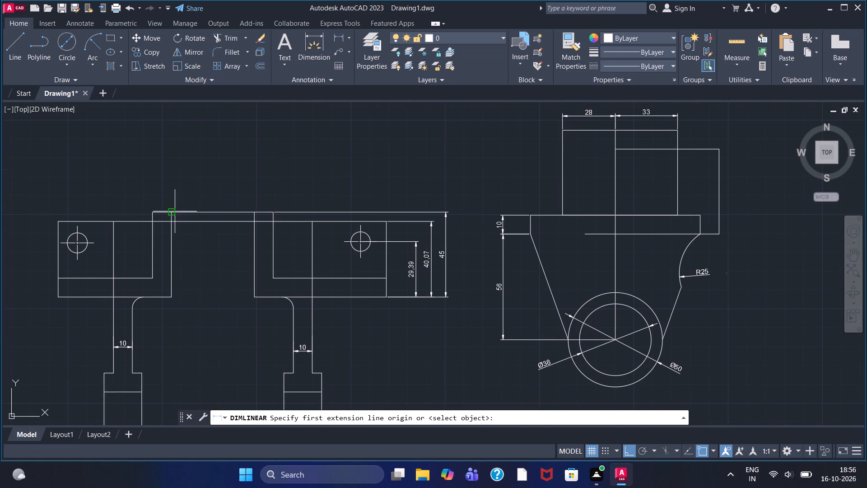
left_click(175, 213)
left_click(252, 215)
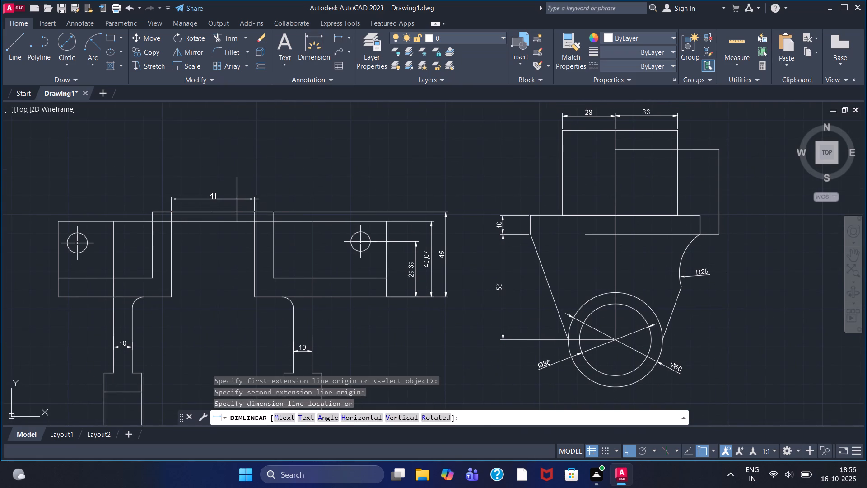
left_click(236, 199)
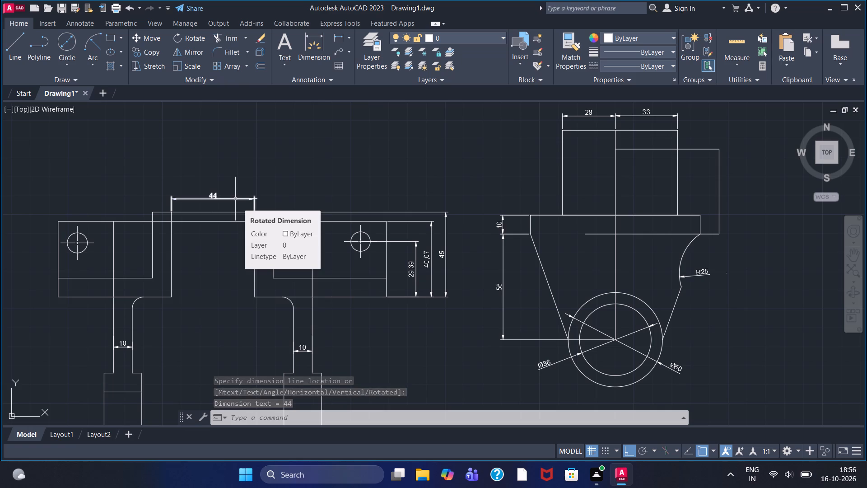
Add a radius dimension to the fillet where the left leg meets the flange in the lower-left view.
left_click(352, 37)
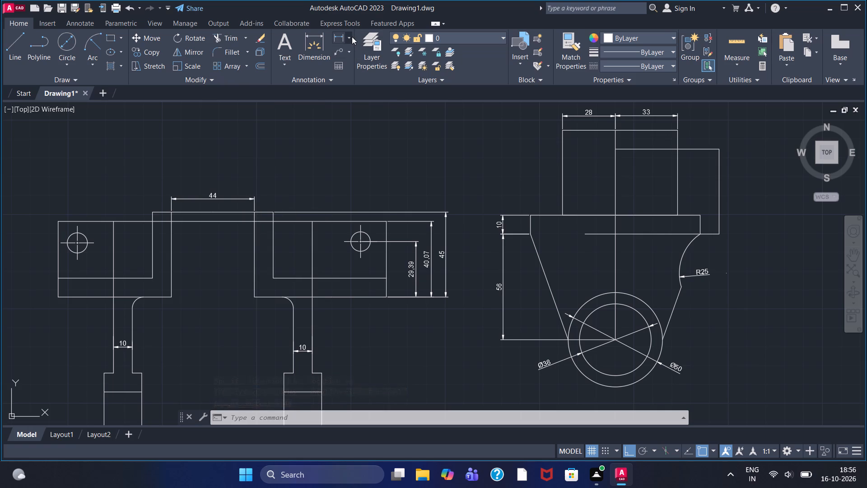
left_click(368, 150)
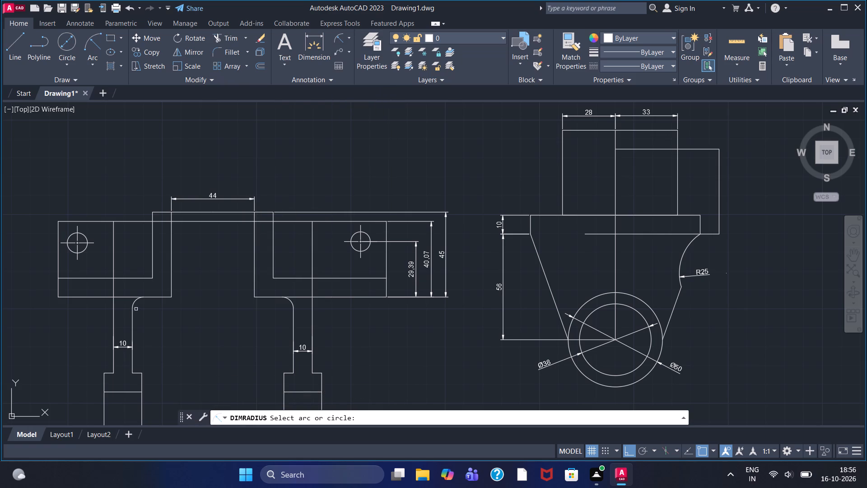
left_click(133, 305)
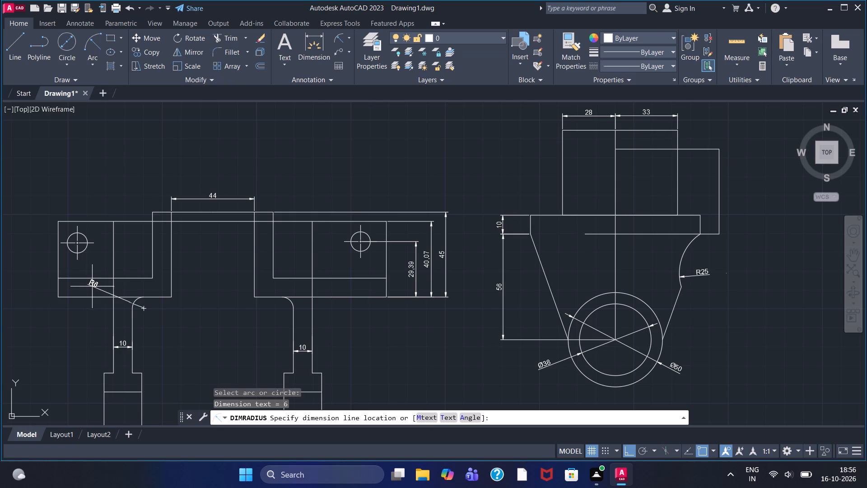
left_click(71, 312)
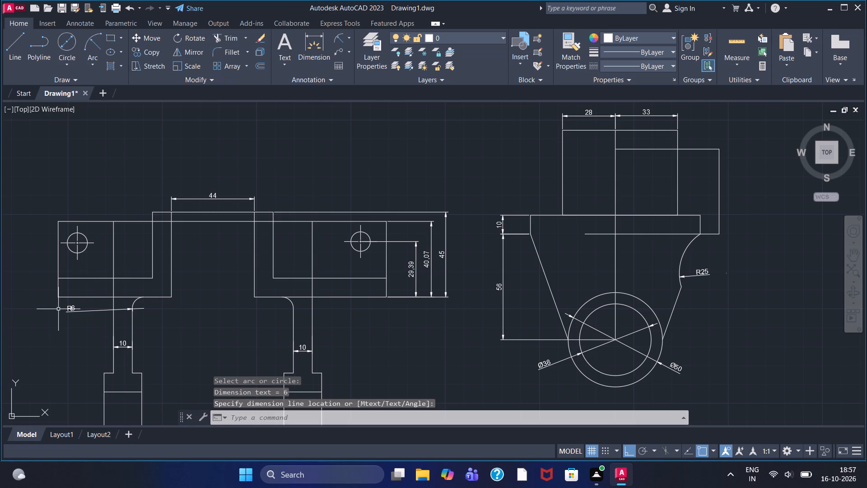
Add horizontal linear dimensions below the upper-left view for the width across its two outer arms and the width of its base.
scroll(286, 344, "up", 2)
scroll(285, 342, "down", 2)
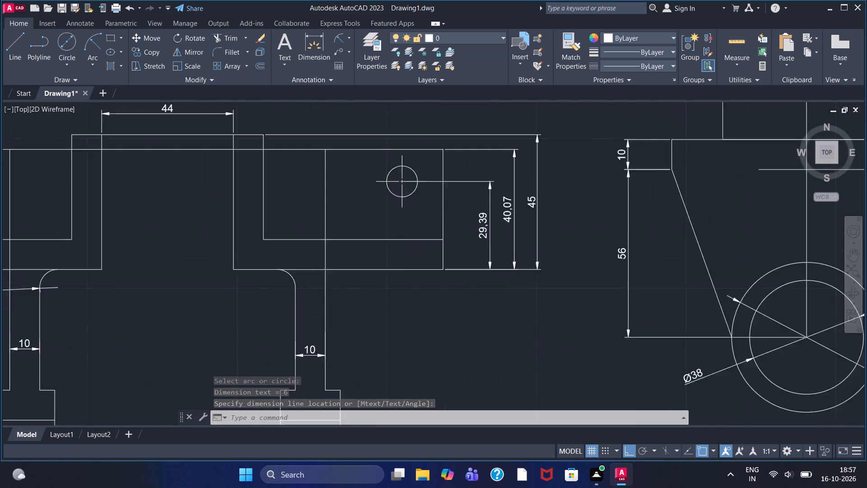
scroll(285, 342, "down", 1)
middle_click_drag(292, 230, 338, 347)
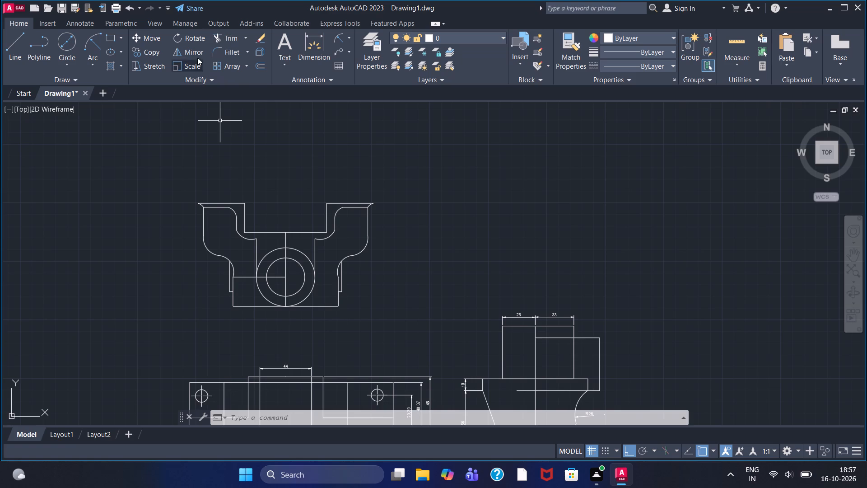
left_click(352, 41)
left_click(354, 56)
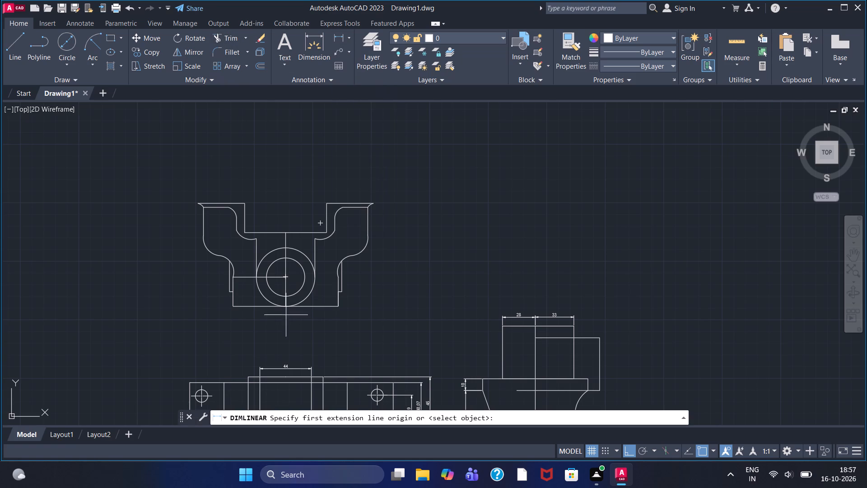
left_click(206, 243)
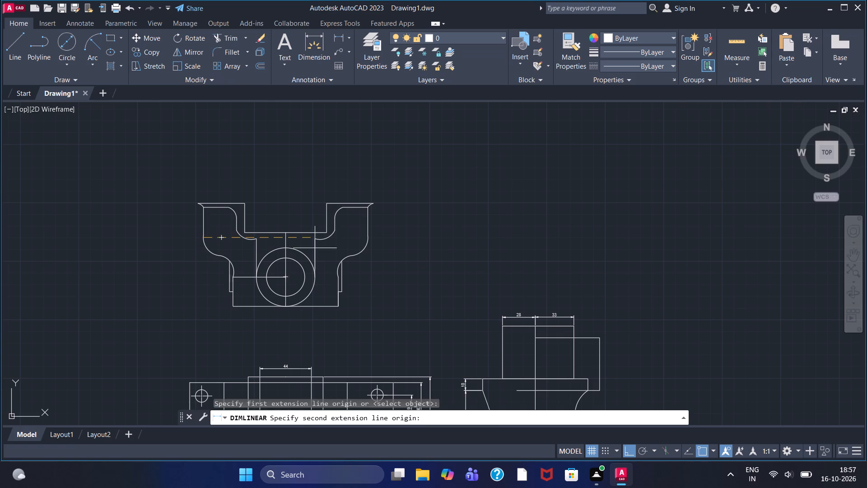
left_click(367, 242)
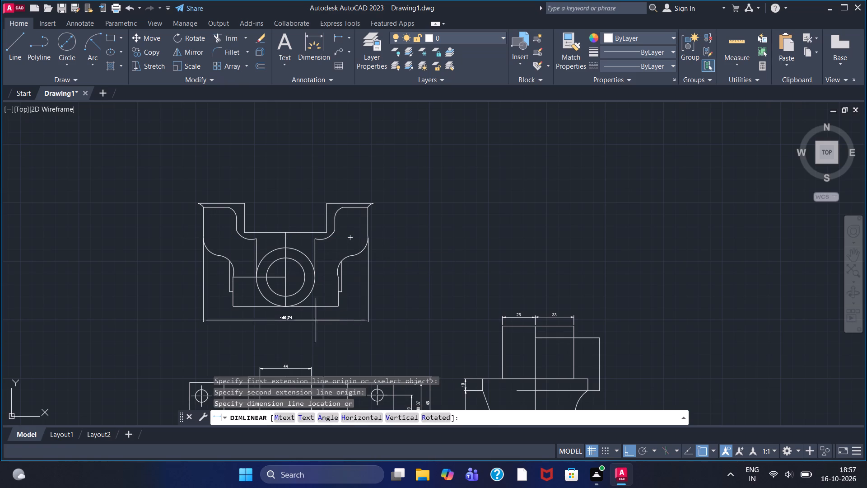
left_click(314, 326)
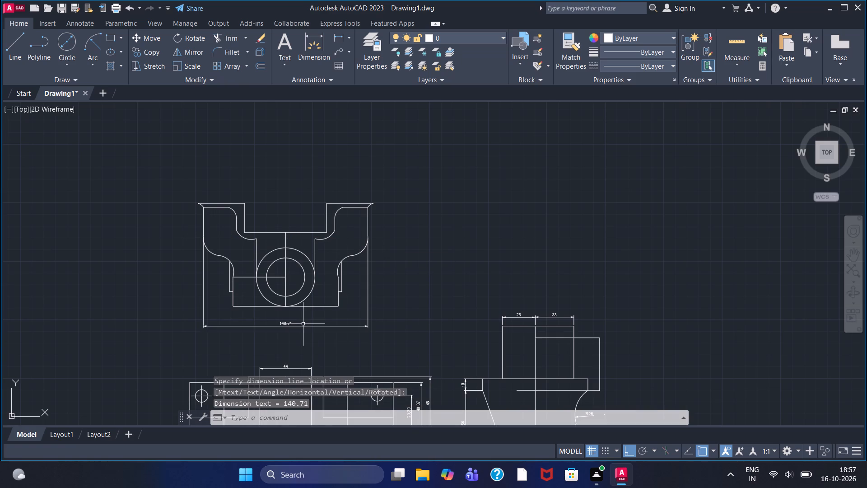
left_click(343, 39)
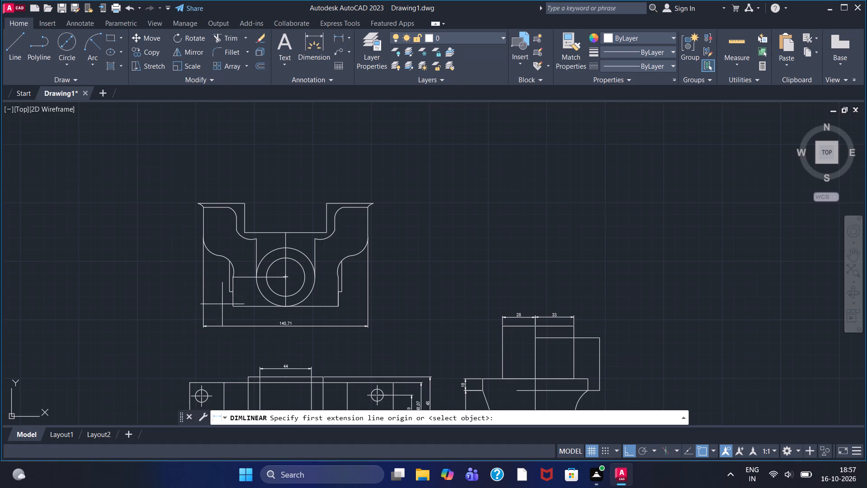
left_click(230, 309)
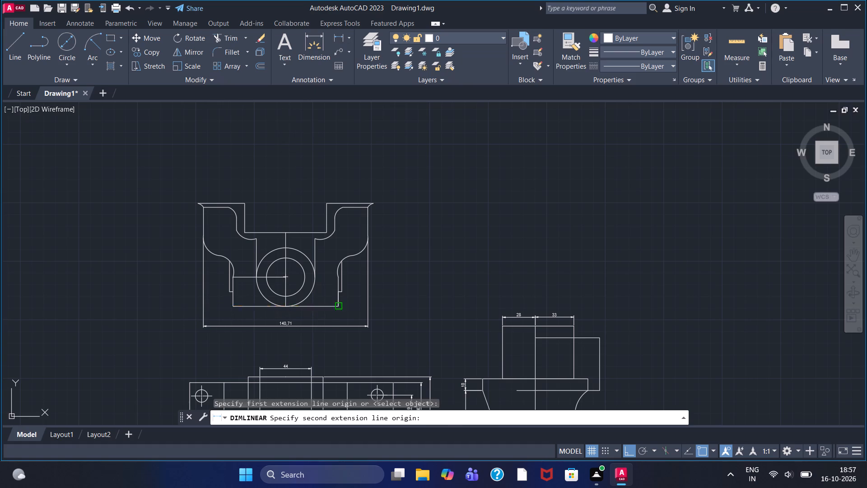
left_click(339, 306)
left_click(299, 318)
Add a diameter dimension to the outer circle of the upper-left view.
scroll(291, 319, "up", 2)
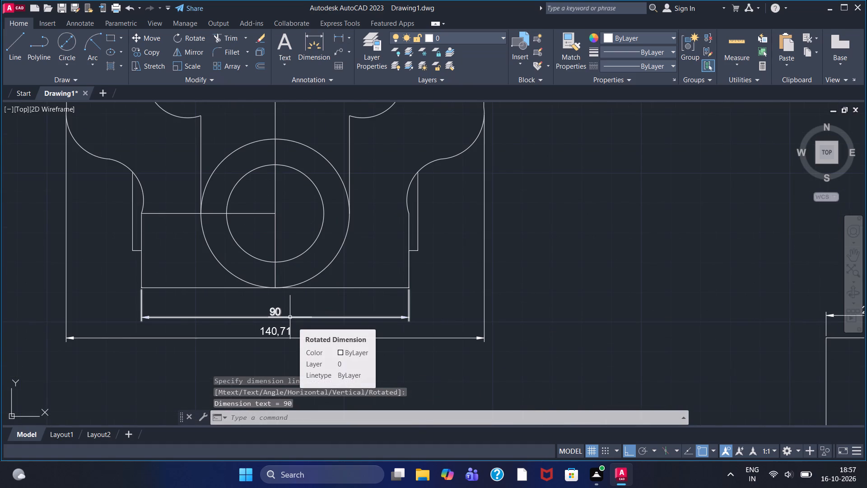
left_click(346, 38)
left_click(351, 166)
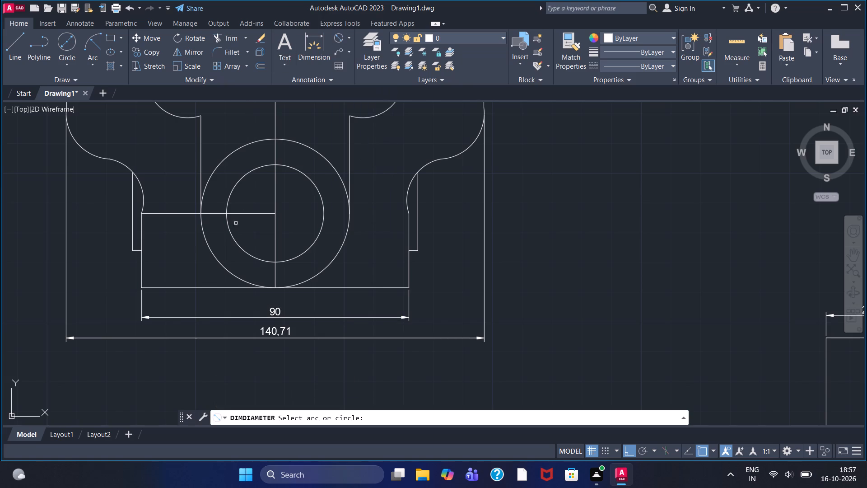
left_click(210, 249)
left_click(184, 263)
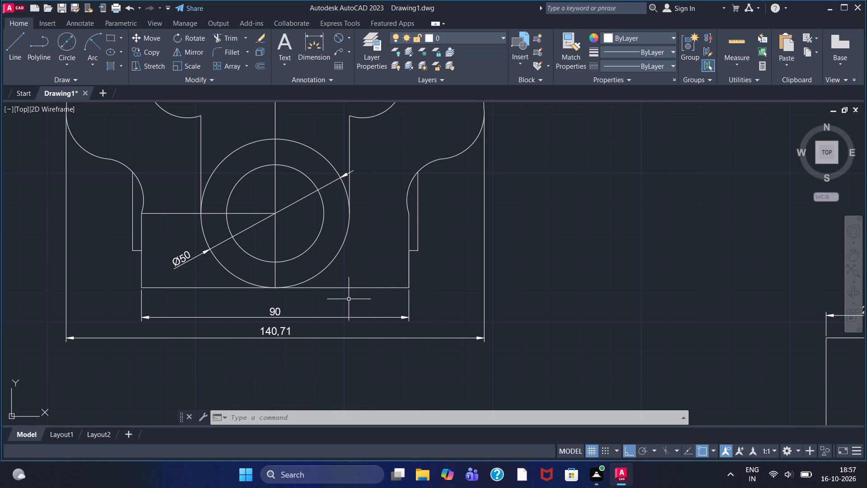
Add radius dimensions to the right arm's lower outer concave arc, lower inner arc and upper inner corner arc in the upper-left view.
left_click(348, 40)
left_click(372, 155)
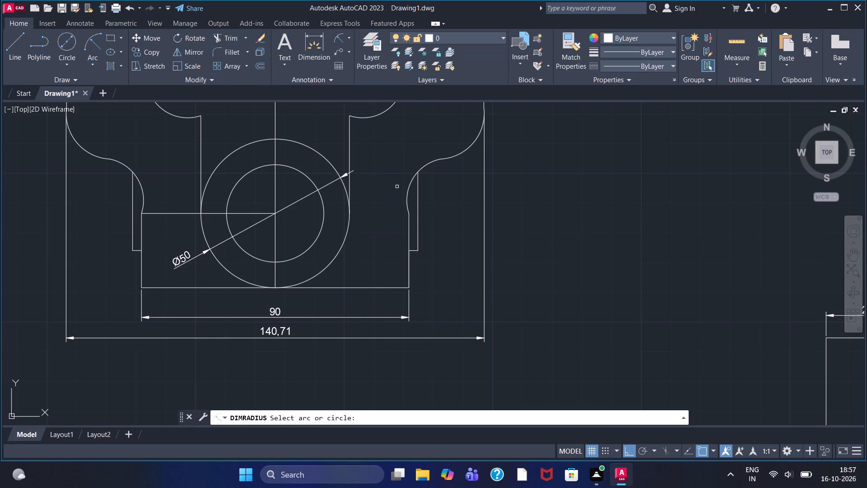
left_click(427, 164)
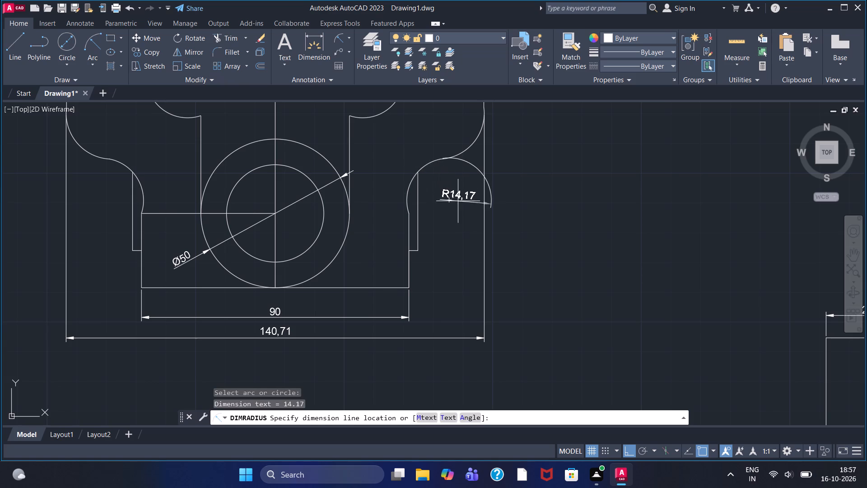
left_click(440, 189)
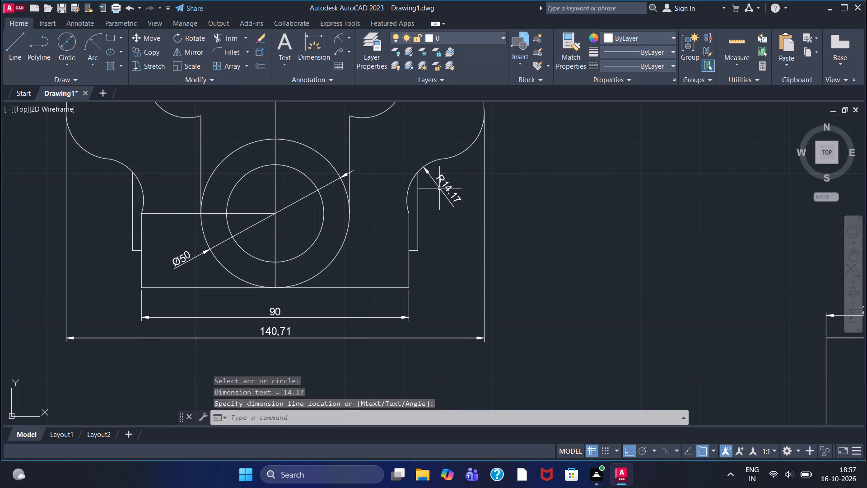
left_click(339, 40)
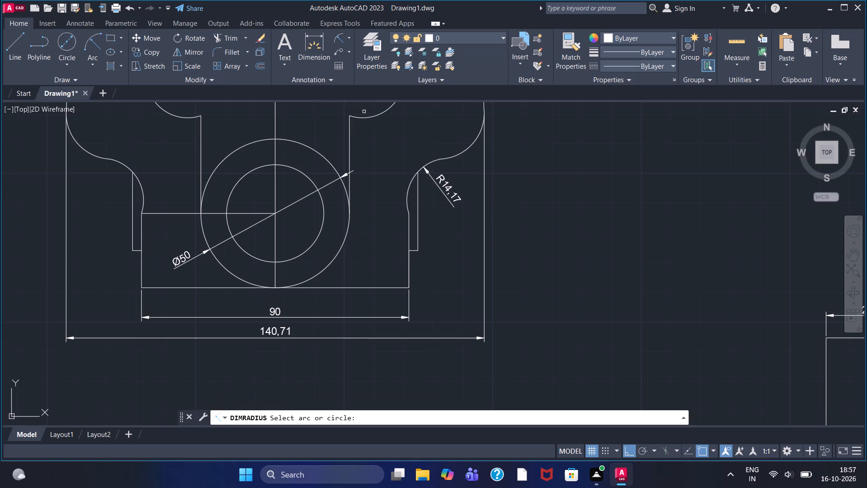
left_click(373, 117)
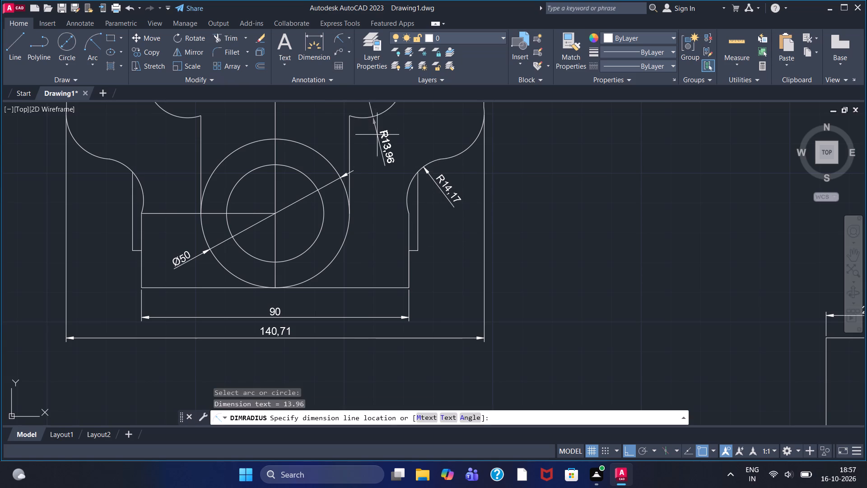
left_click(392, 131)
middle_click_drag(380, 175, 370, 276)
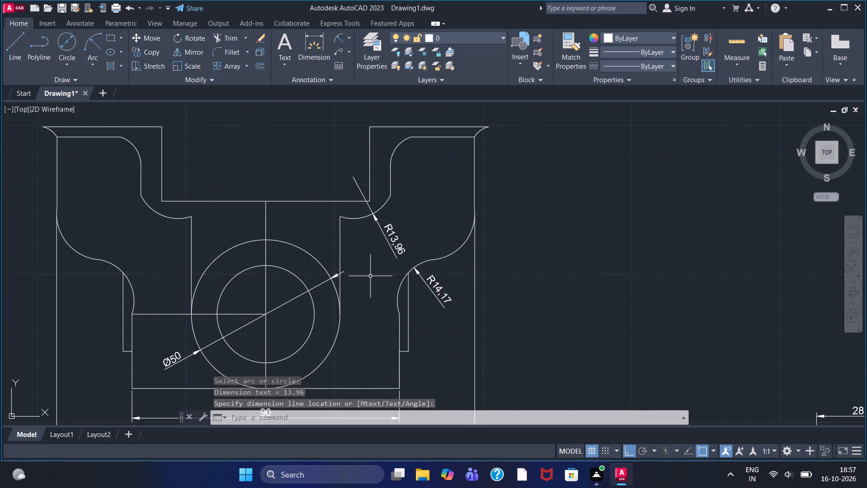
left_click(339, 36)
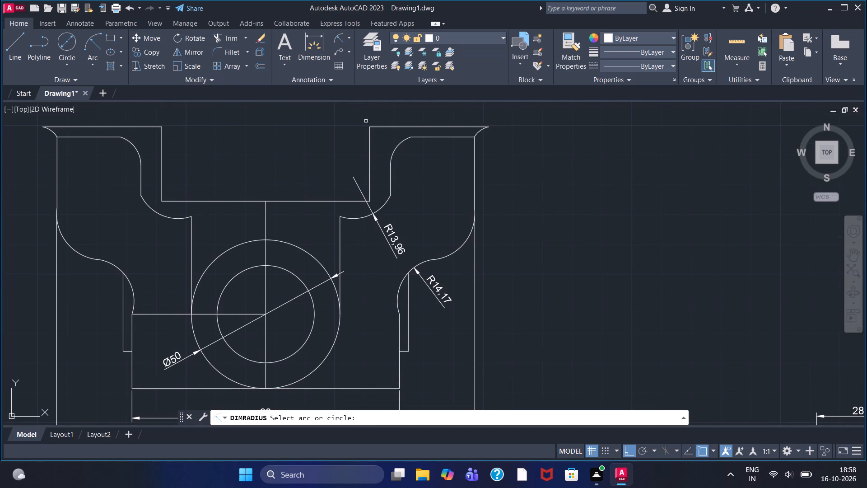
left_click(399, 144)
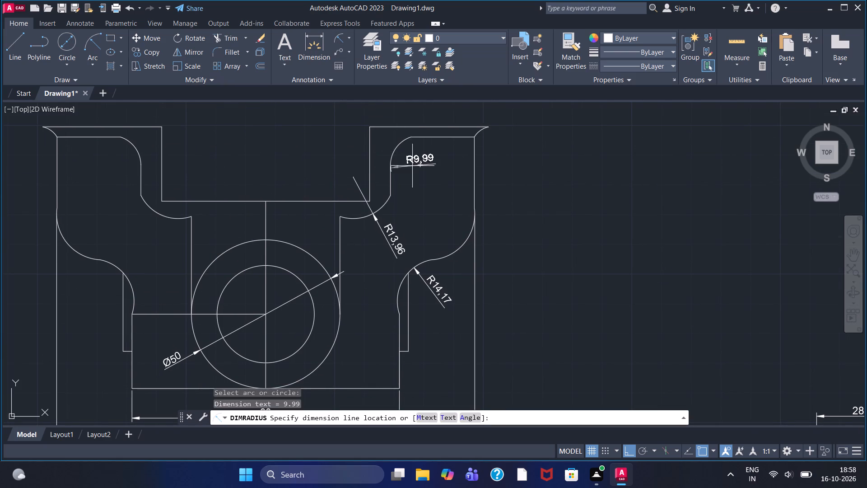
left_click(404, 153)
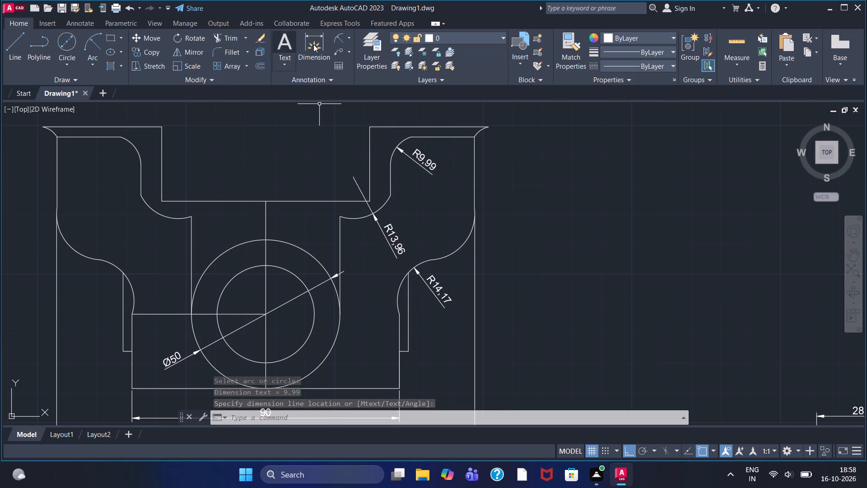
Add a radius dimension to the small arc at the right arm's outer top corner in the upper-left view.
left_click(336, 36)
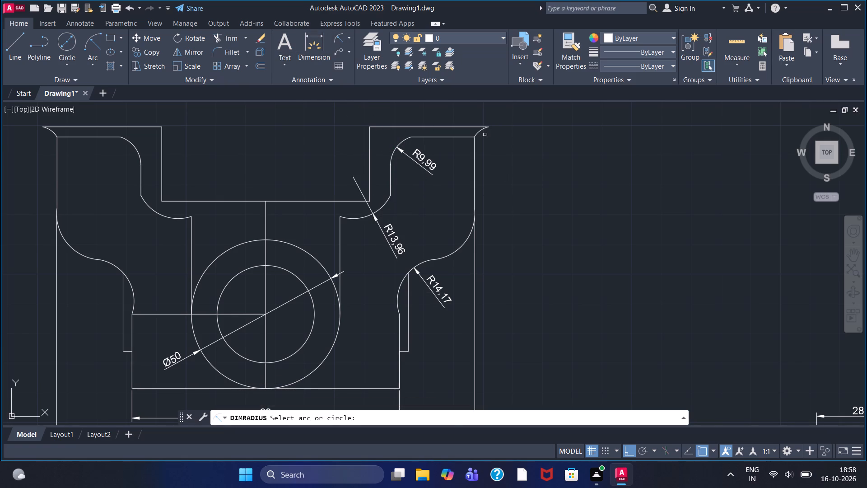
left_click(480, 131)
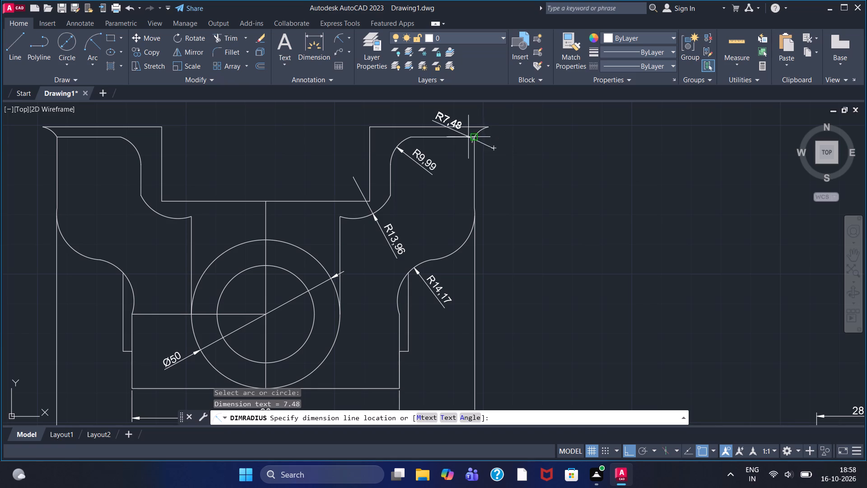
left_click(489, 139)
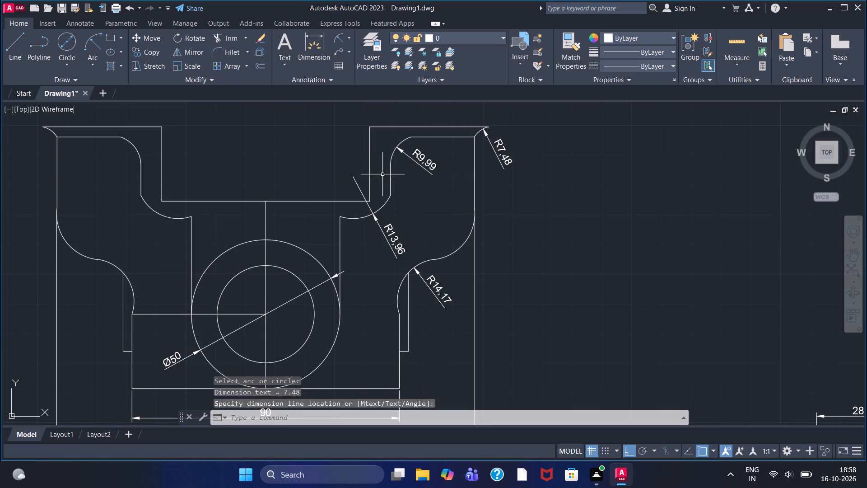
Fillet both bottom corners of the central slot in the upper-left view with a radius of 3.
middle_click_drag(192, 154, 188, 188)
scroll(188, 188, "down", 1)
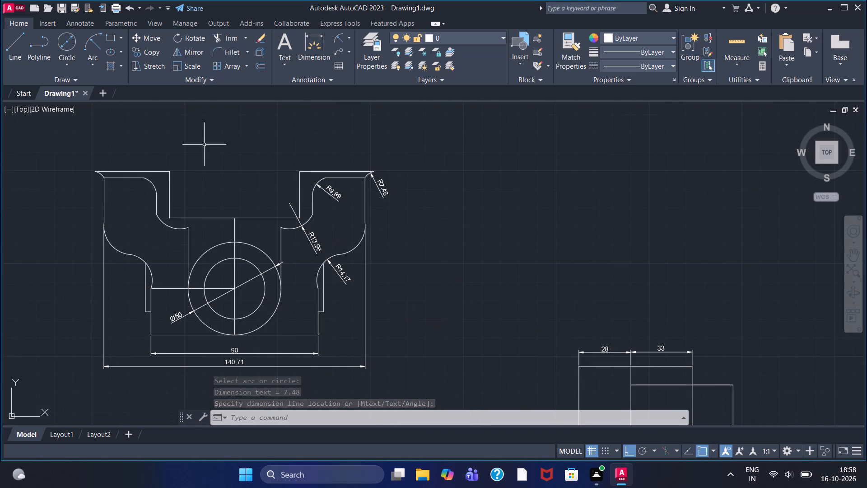
left_click(233, 50)
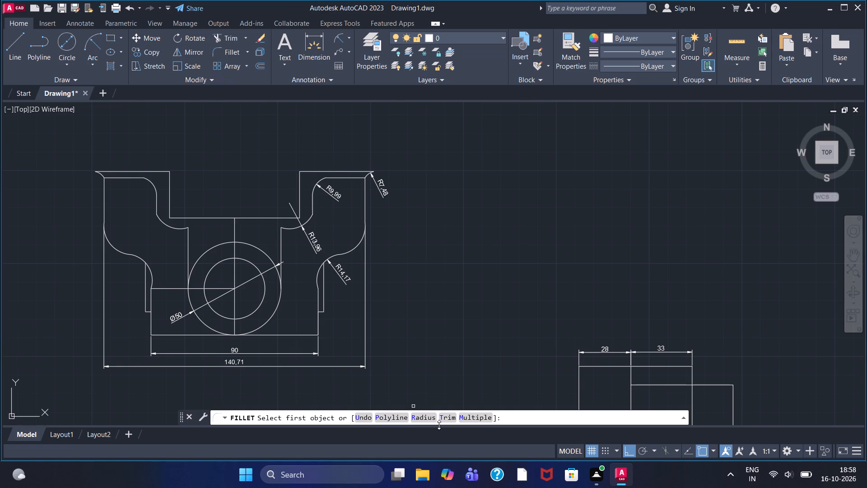
left_click(426, 421)
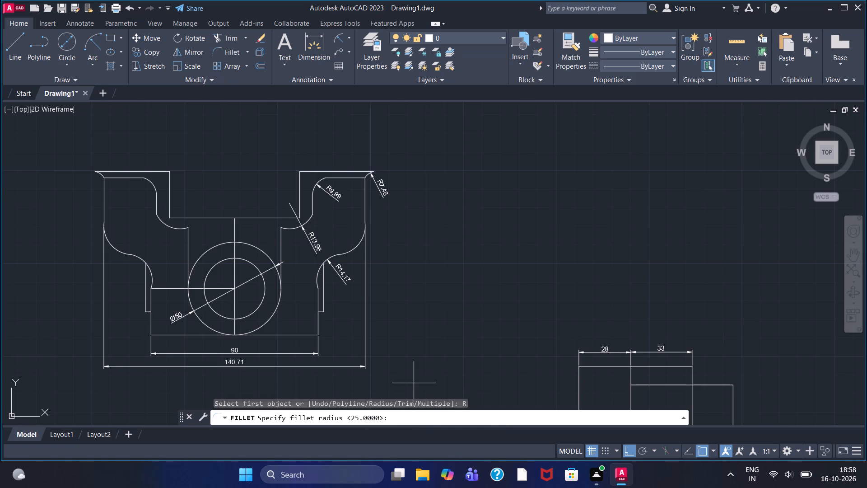
key("3")
key("Return")
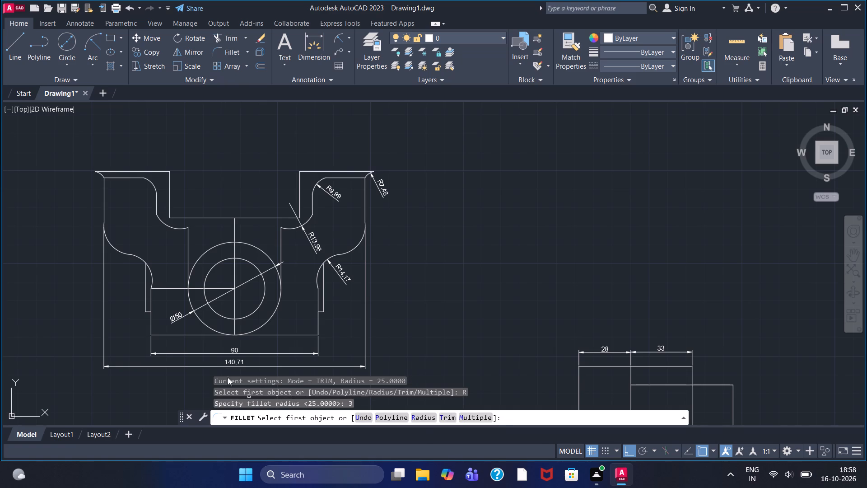
left_click(169, 207)
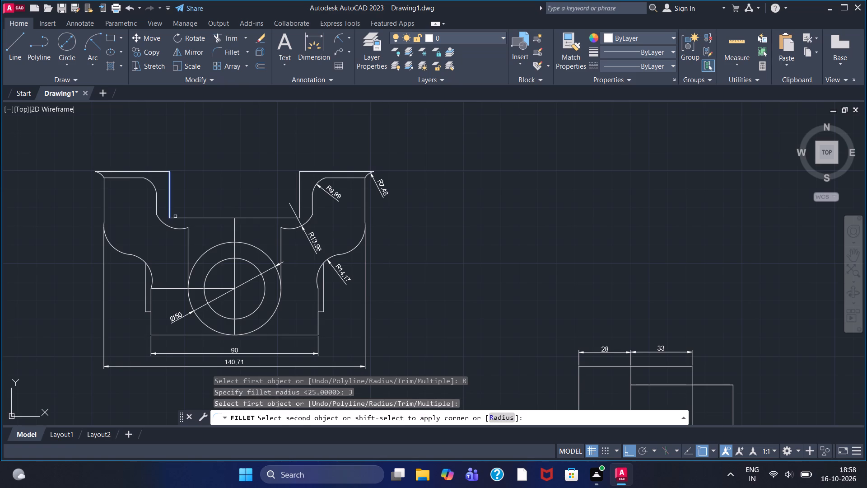
left_click(179, 219)
right_click(204, 191)
left_click(249, 196)
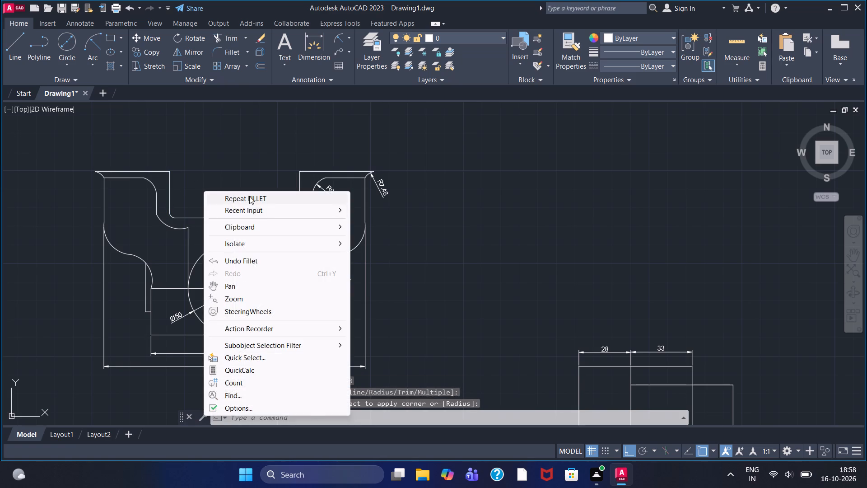
left_click(288, 217)
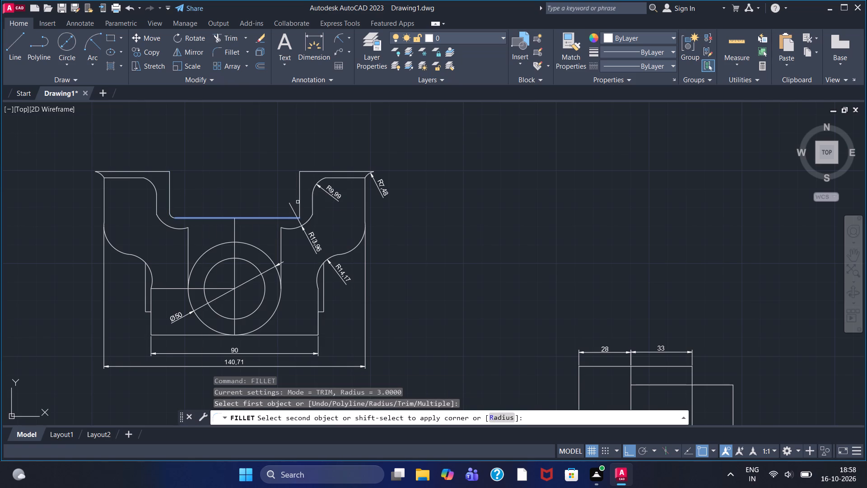
left_click(298, 199)
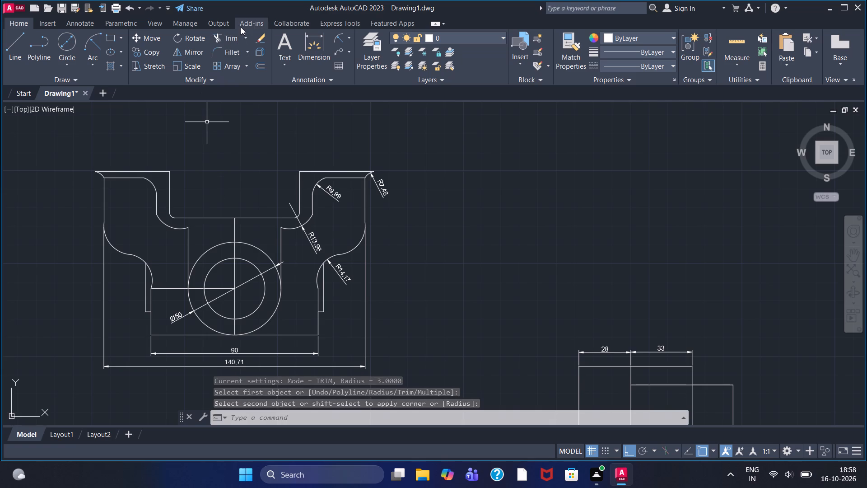
Add horizontal linear dimensions above the upper-left view for the central slot's width and the span between the arms' inner vertical edges.
left_click(350, 34)
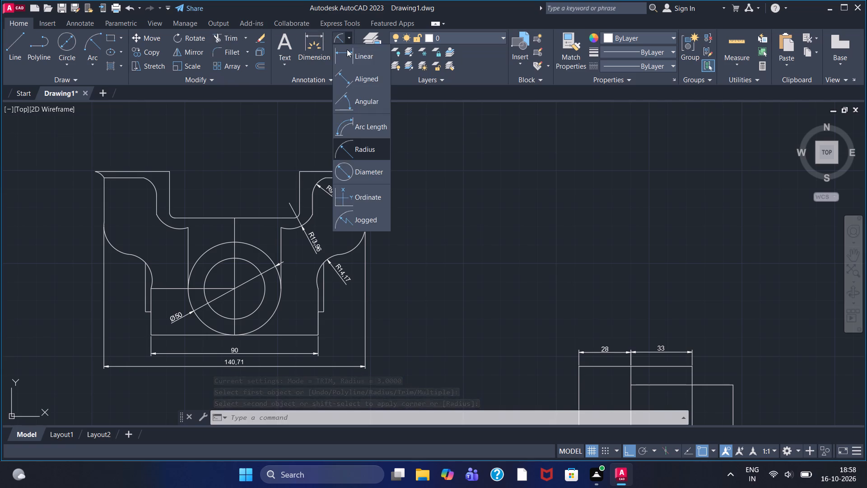
double_click(348, 51)
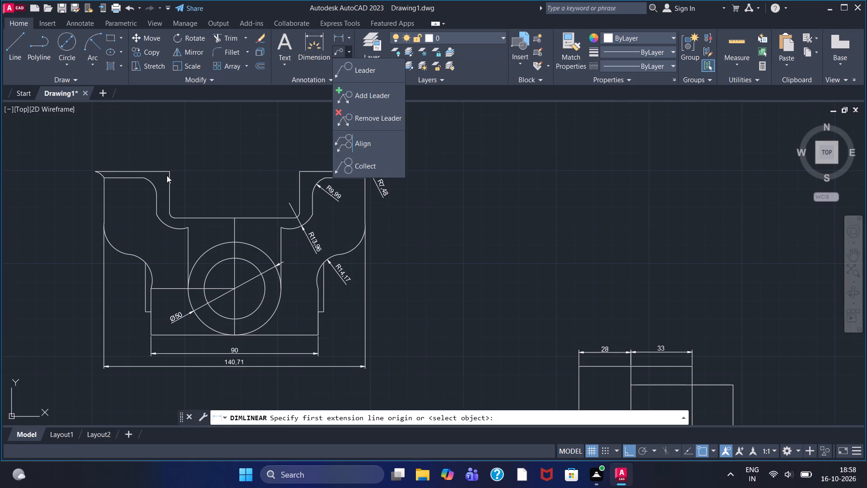
left_click(266, 134)
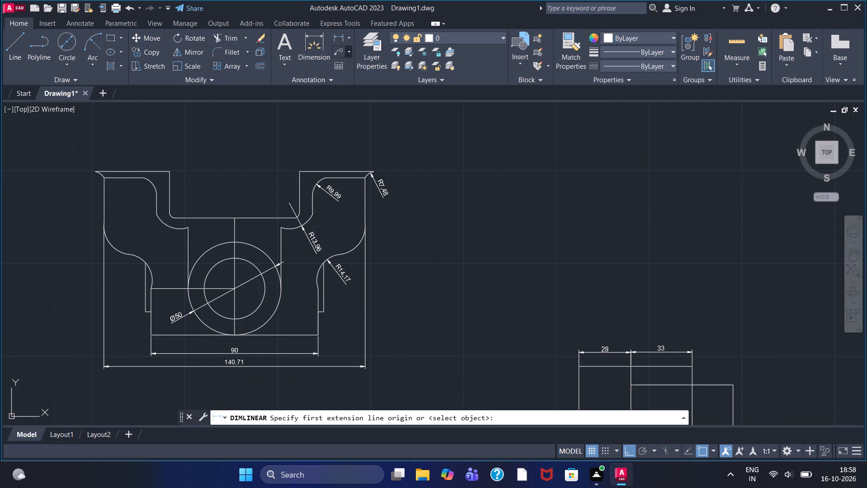
left_click(337, 36)
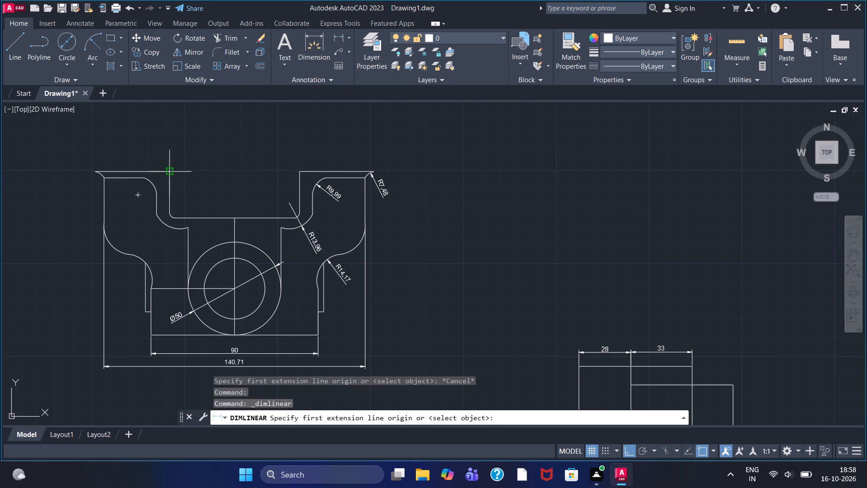
left_click(166, 172)
left_click(300, 169)
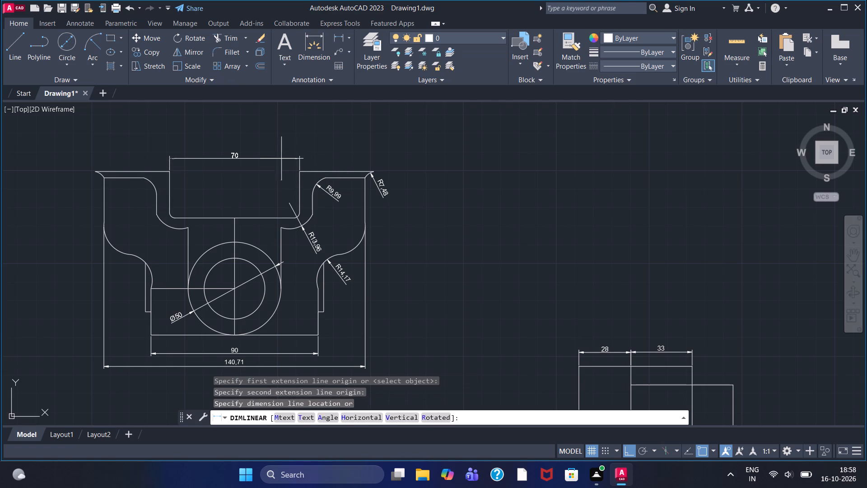
left_click(281, 140)
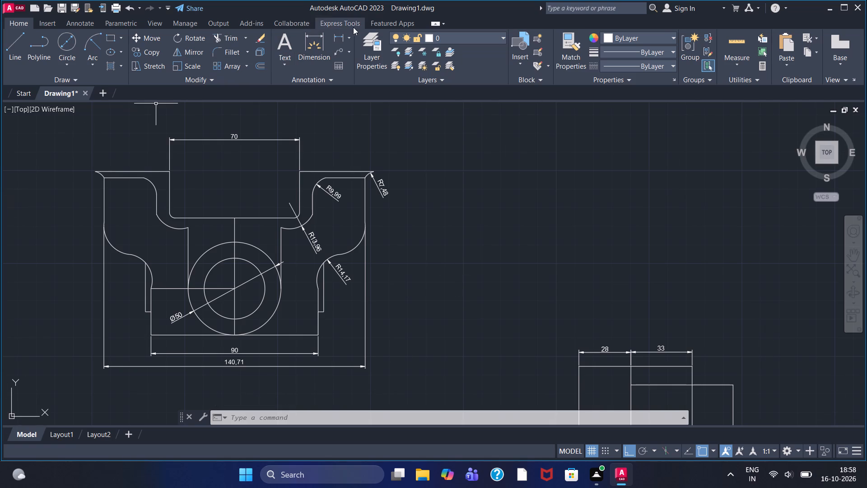
left_click(338, 35)
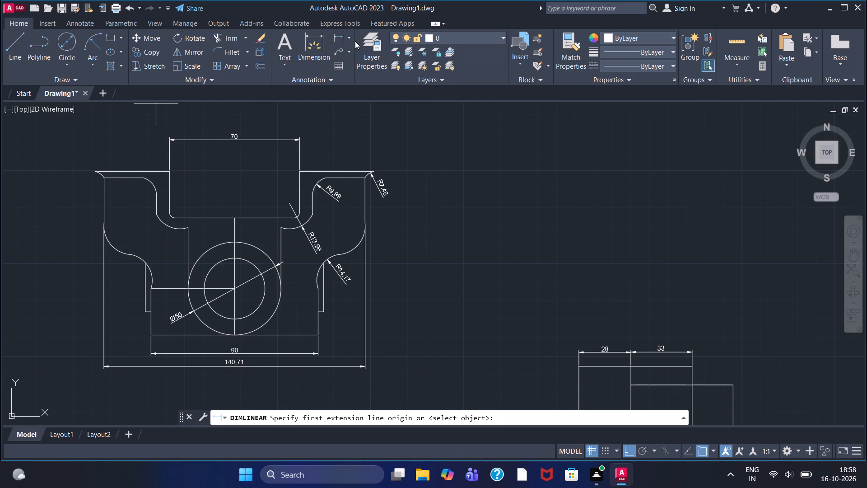
left_click(158, 214)
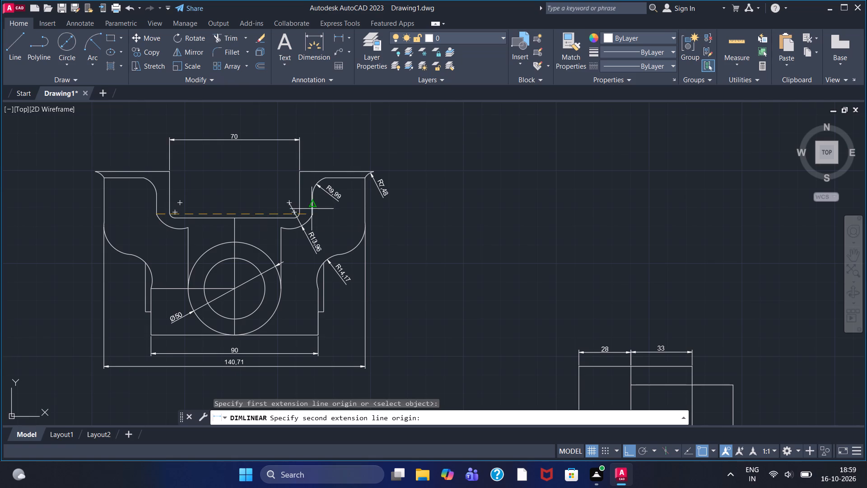
left_click(312, 211)
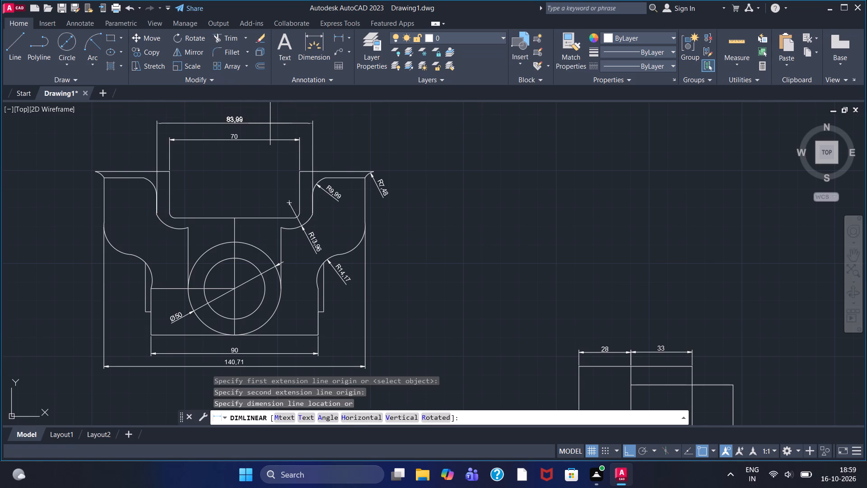
left_click(270, 123)
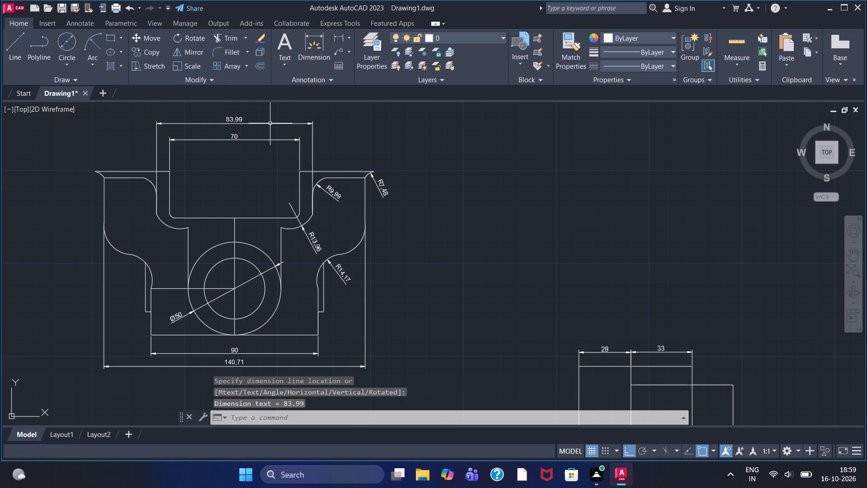
Add horizontal linear dimensions above the upper-left view between the midpoints of the two top edges and across their outer ends.
middle_click_drag(209, 145, 205, 211)
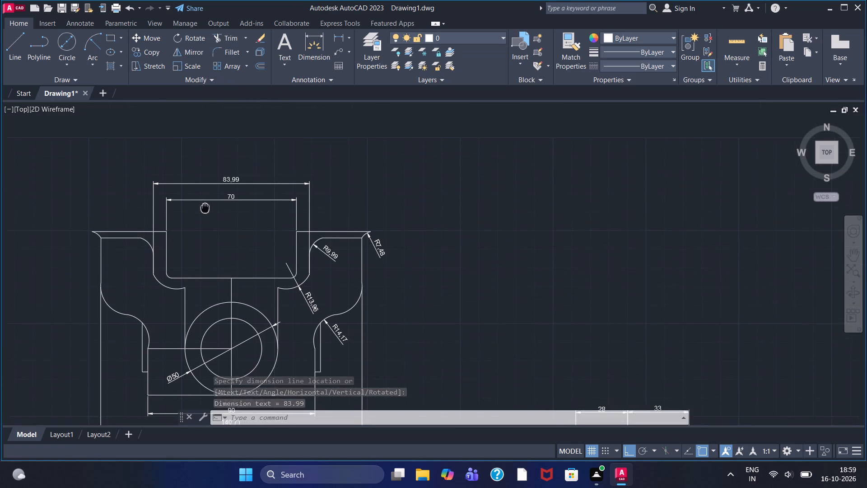
middle_click_drag(205, 211, 205, 212)
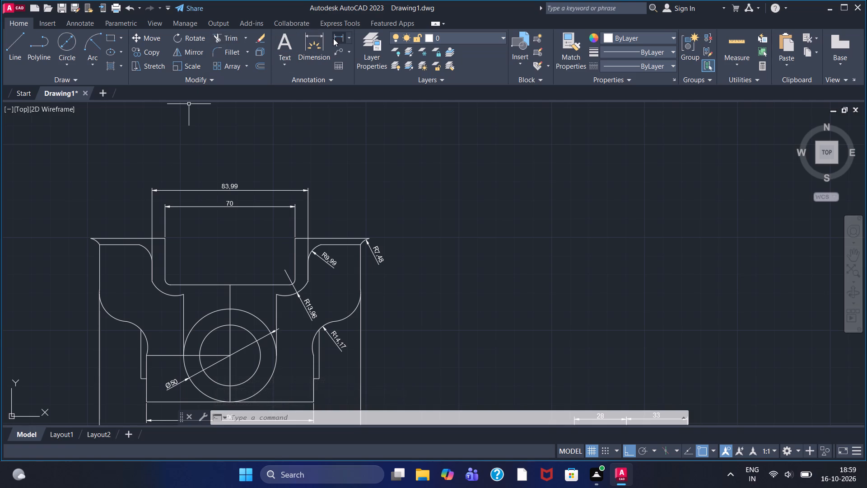
left_click(333, 36)
left_click(126, 238)
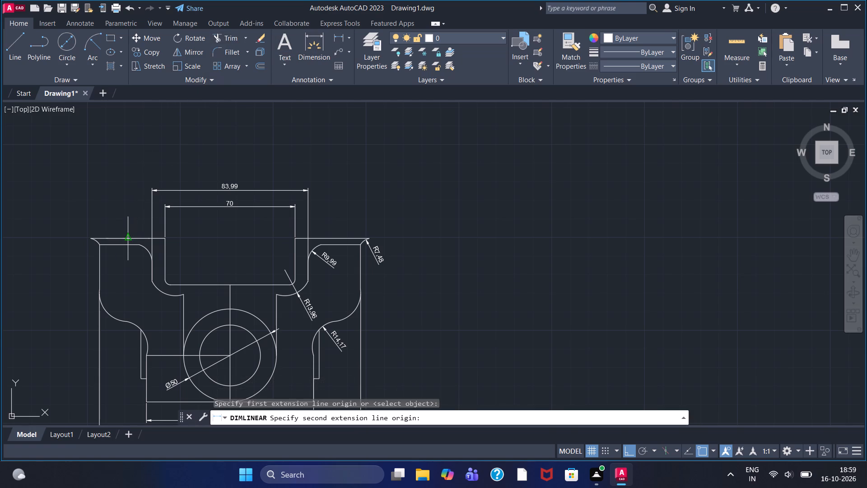
left_click(335, 238)
left_click(288, 174)
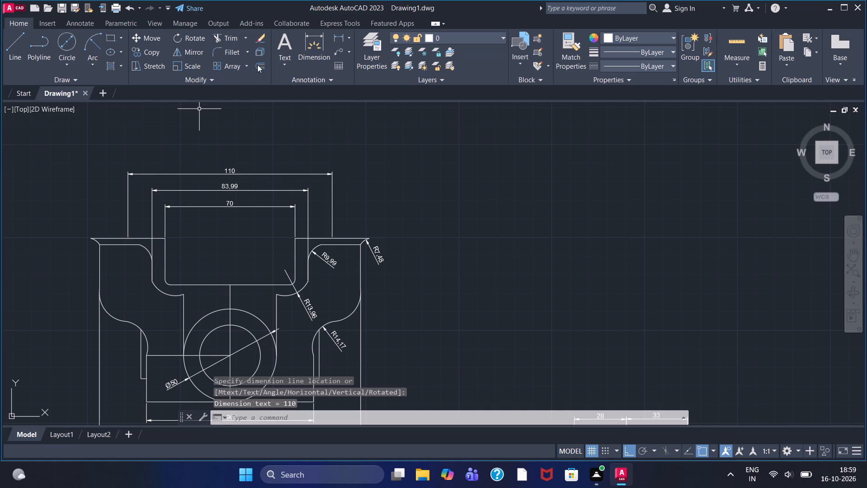
left_click(341, 37)
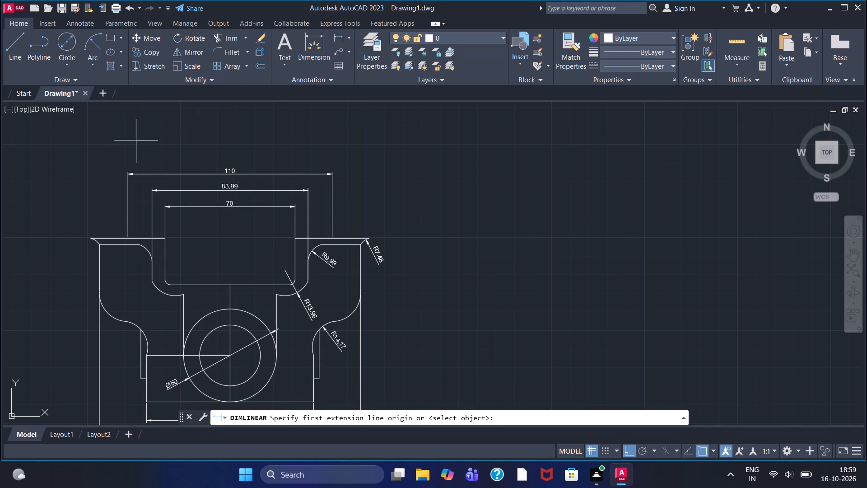
left_click(88, 236)
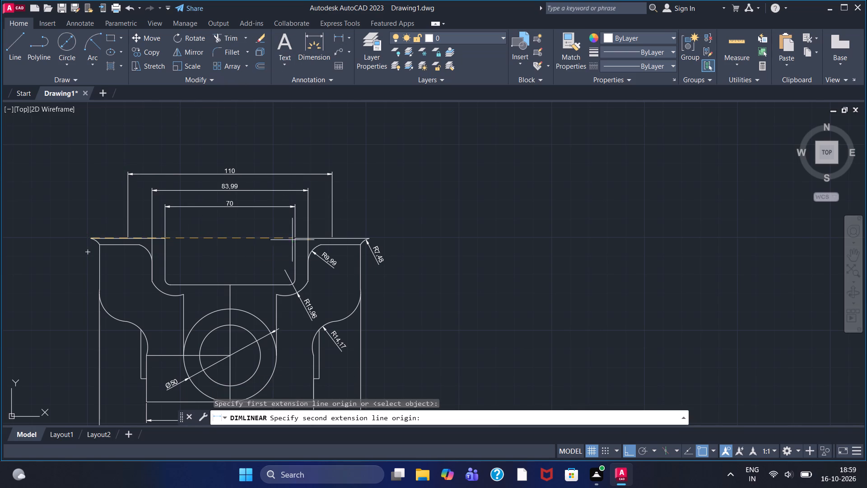
left_click_drag(365, 237, 361, 234)
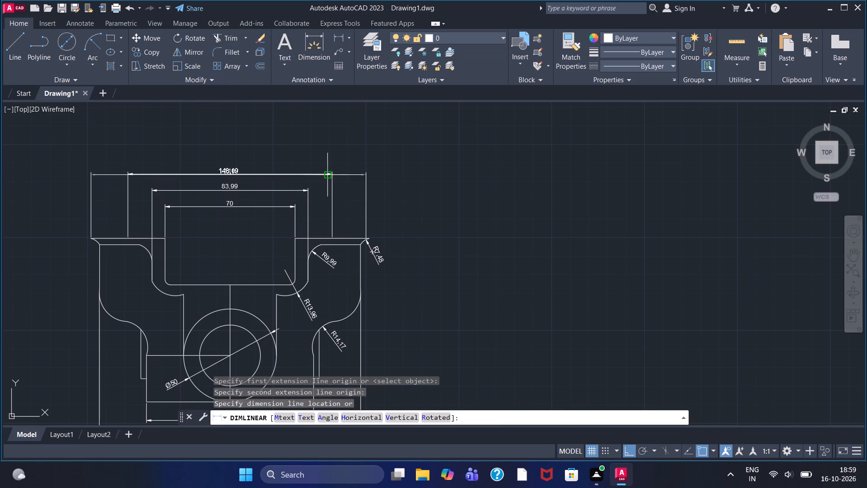
left_click(307, 162)
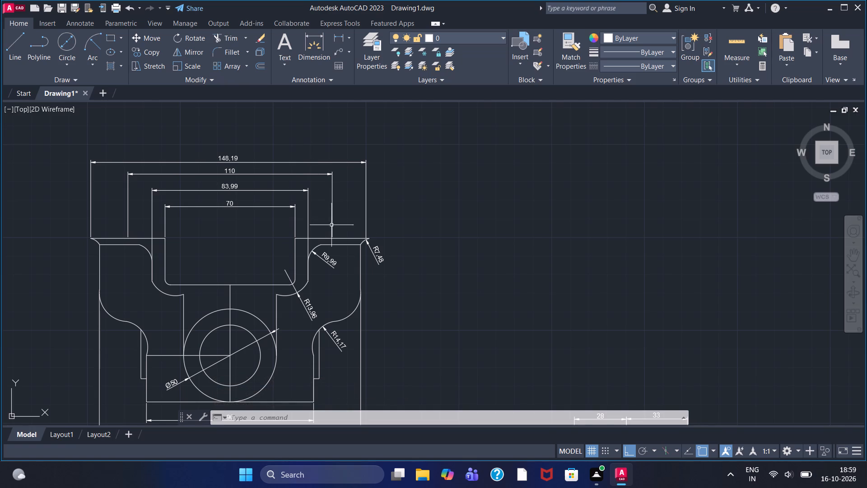
Add a vertical linear dimension beside the upper-left view from the base's lower right corner to the top of the right side step's edge.
middle_click_drag(374, 303, 380, 230)
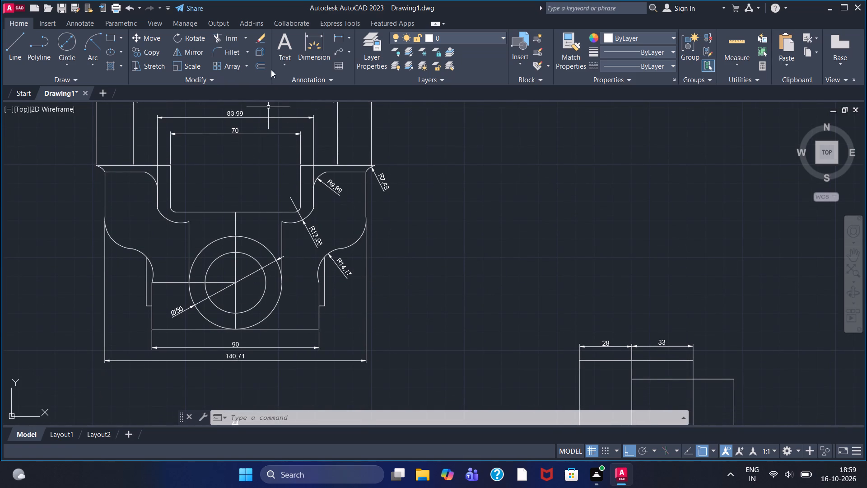
left_click(343, 33)
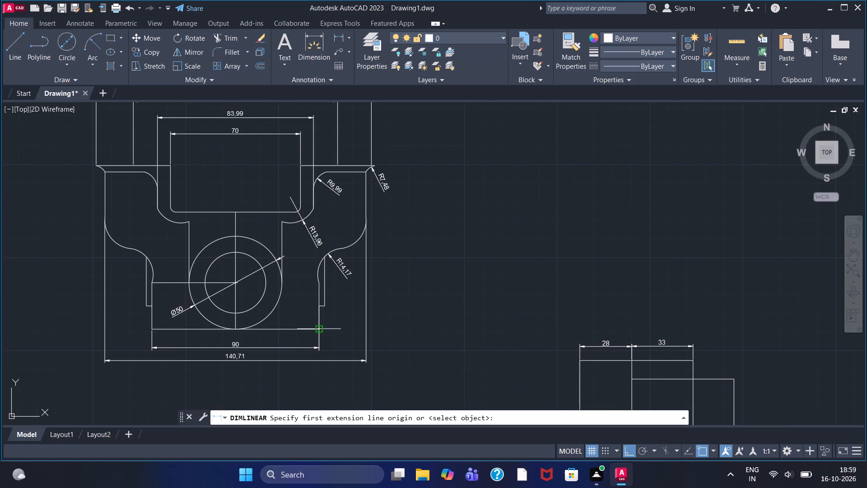
left_click(318, 329)
left_click(324, 256)
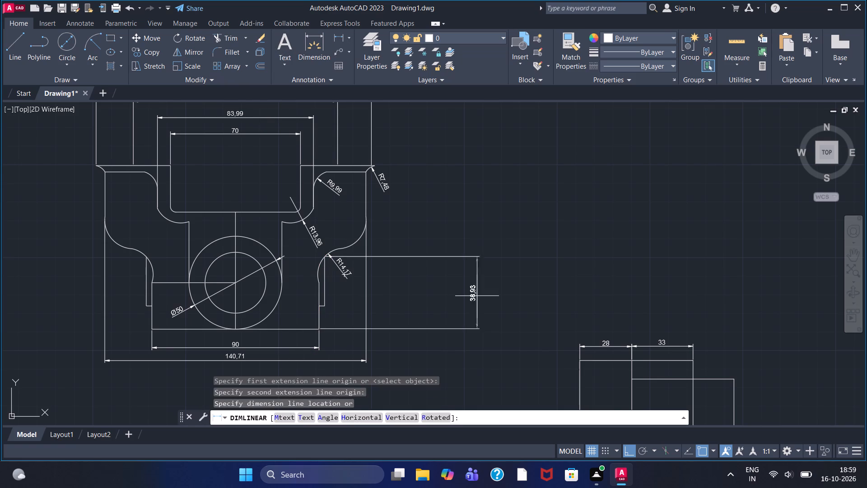
left_click(432, 315)
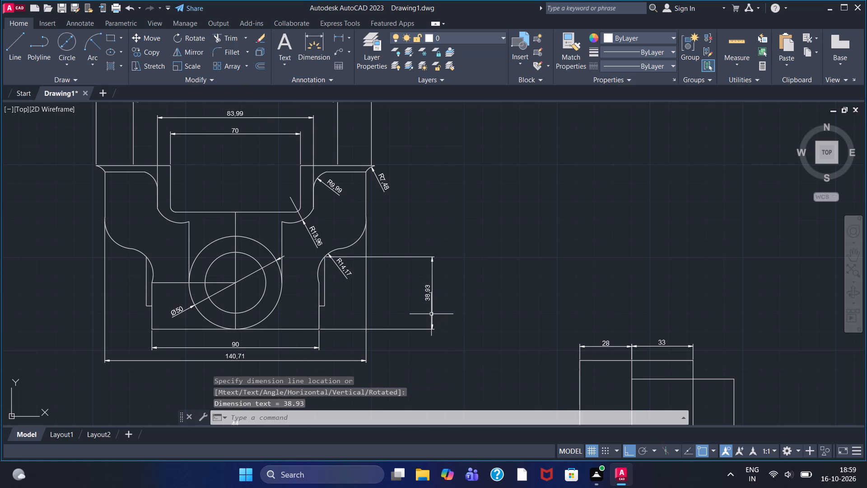
Add a vertical linear dimension beside the upper-left view from the top of the right side step's edge to the right arm's outer upper corner.
left_click(338, 37)
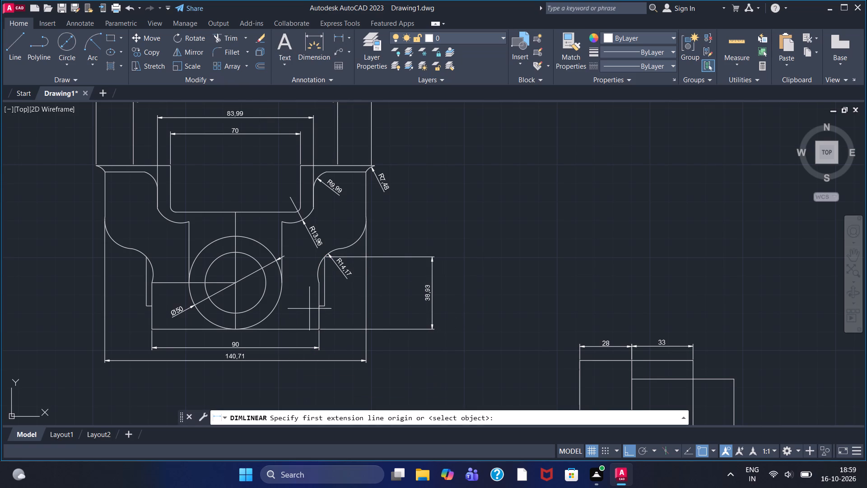
left_click(321, 256)
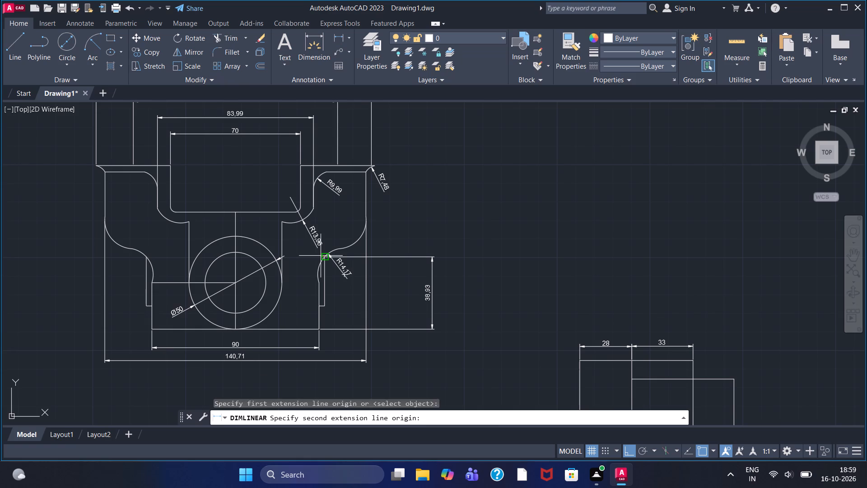
left_click(365, 173)
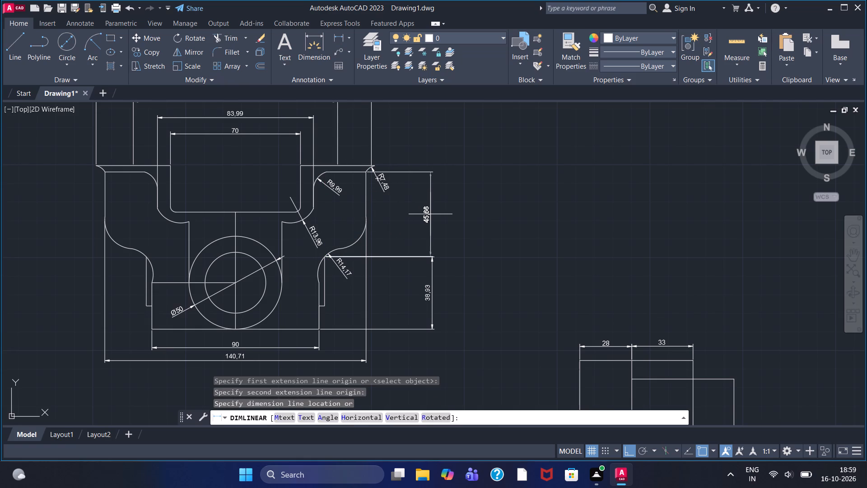
left_click(431, 214)
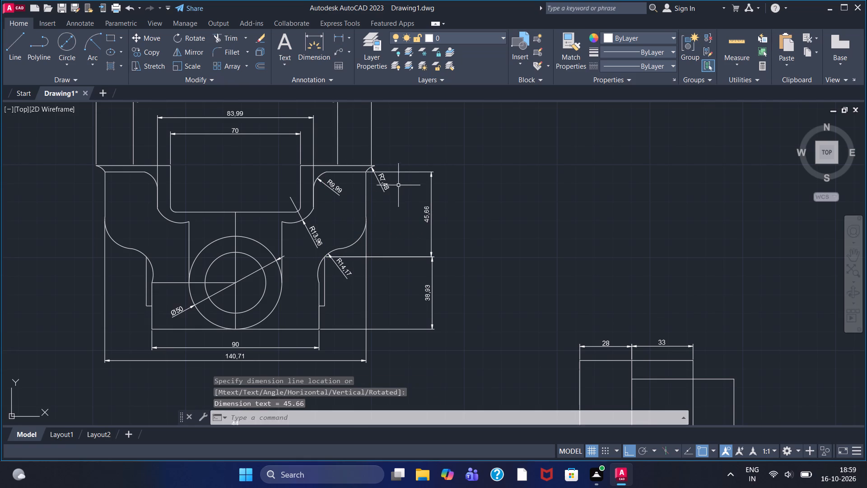
Add a vertical linear dimension at the left of the upper-left view for the height of the thin lip at the arm's top edge.
left_click(338, 34)
left_click(92, 165)
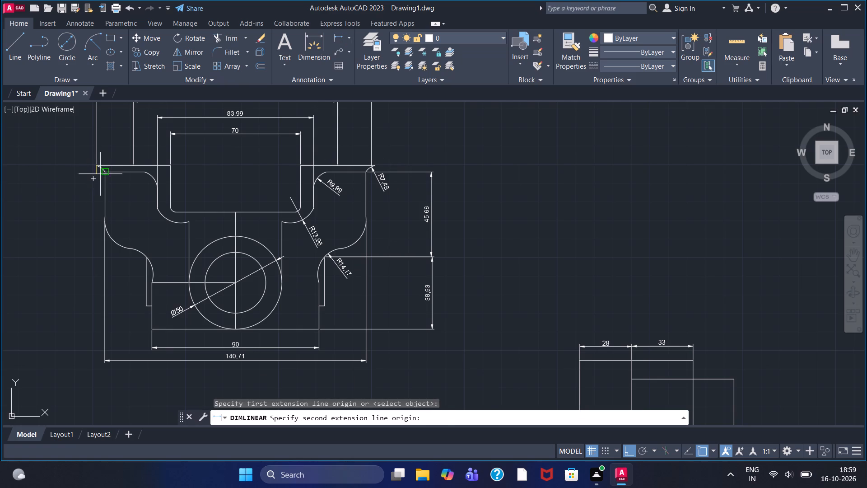
left_click(102, 174)
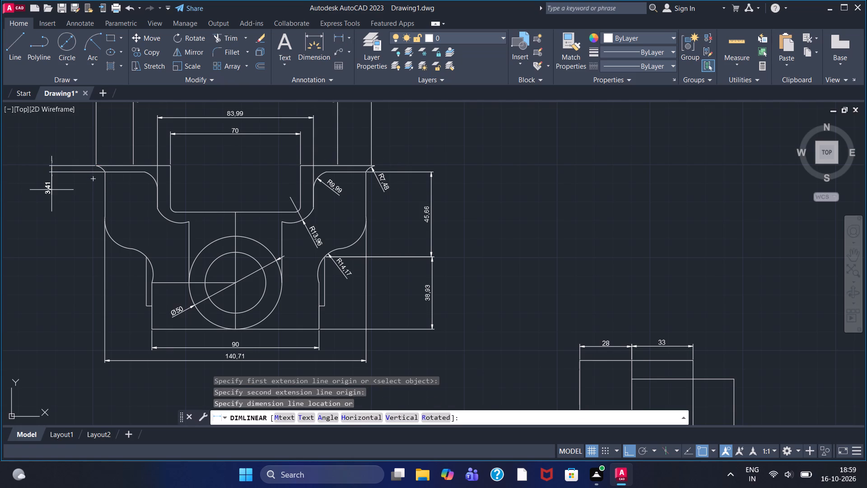
left_click(51, 190)
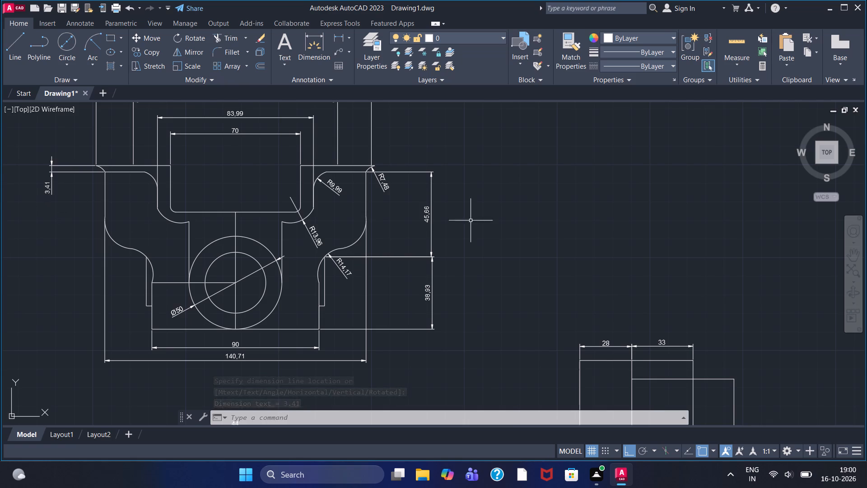
Examine the three views and their dimensions for anything still missing.
scroll(414, 206, "down", 1)
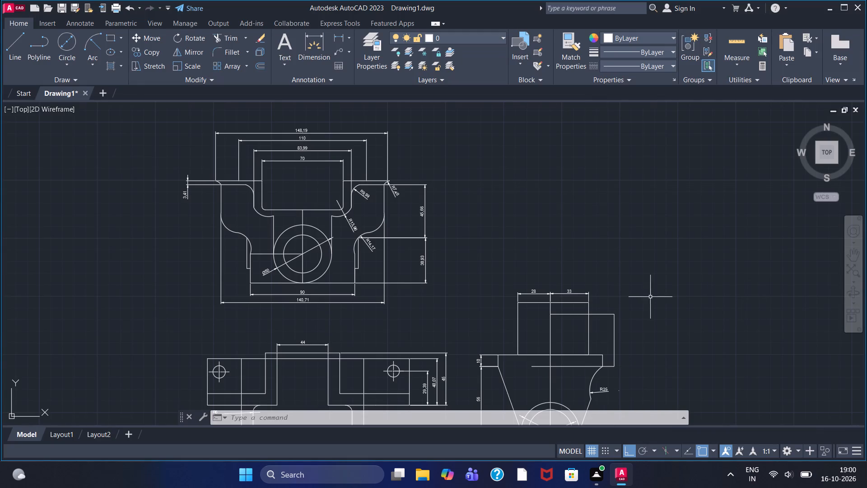
scroll(522, 268, "down", 1)
middle_click_drag(517, 254, 372, 194)
scroll(354, 190, "up", 1)
scroll(354, 190, "down", 1)
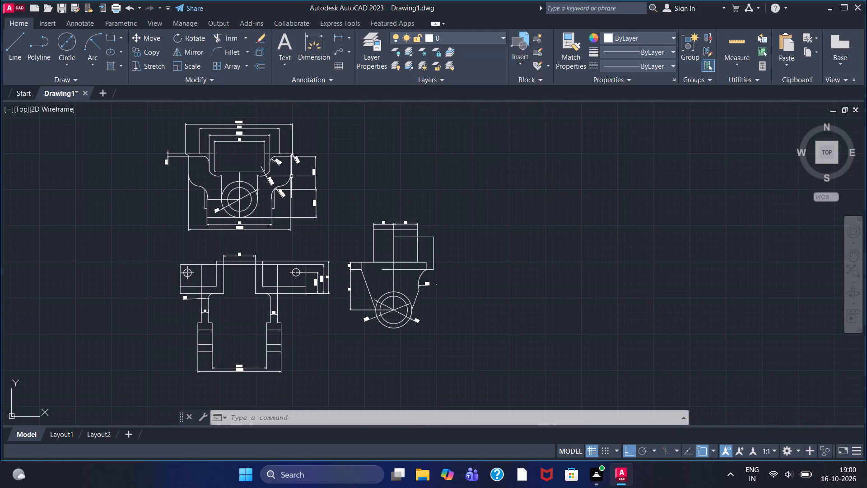
scroll(396, 170, "up", 1)
scroll(388, 170, "down", 1)
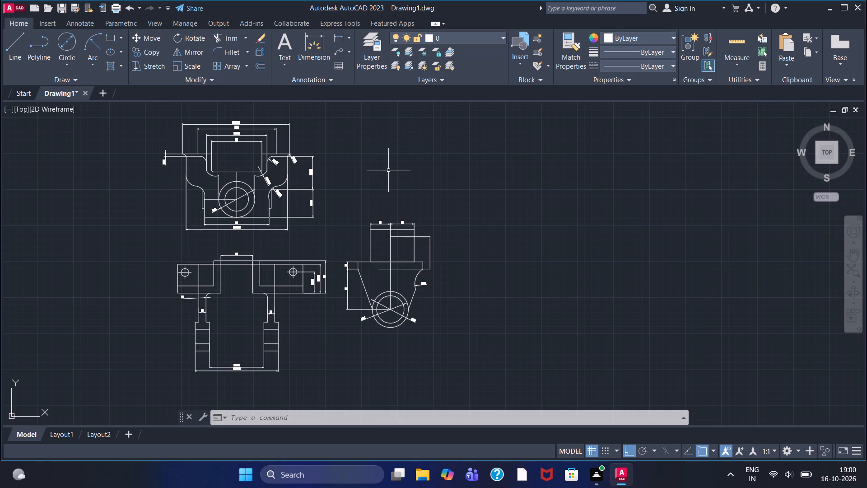
scroll(377, 176, "down", 1)
scroll(328, 185, "up", 2)
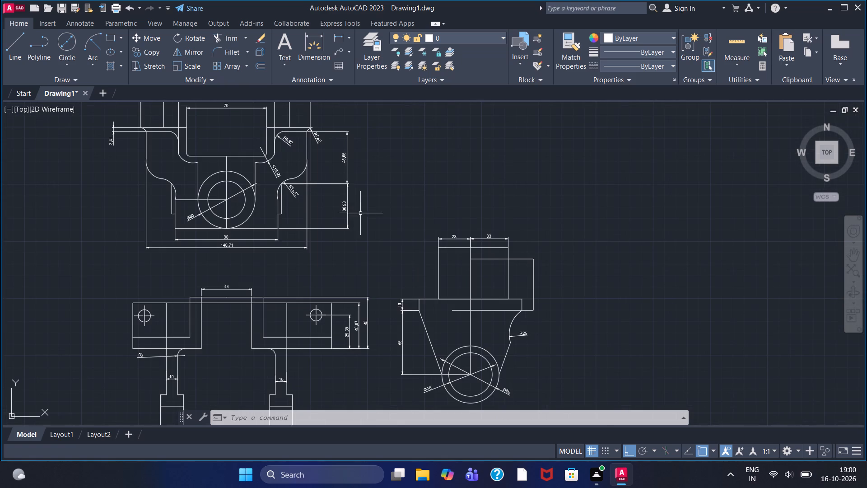
Add a horizontal linear dimension for the width of the small right side step, placed just below it in the upper-left view.
left_click(339, 34)
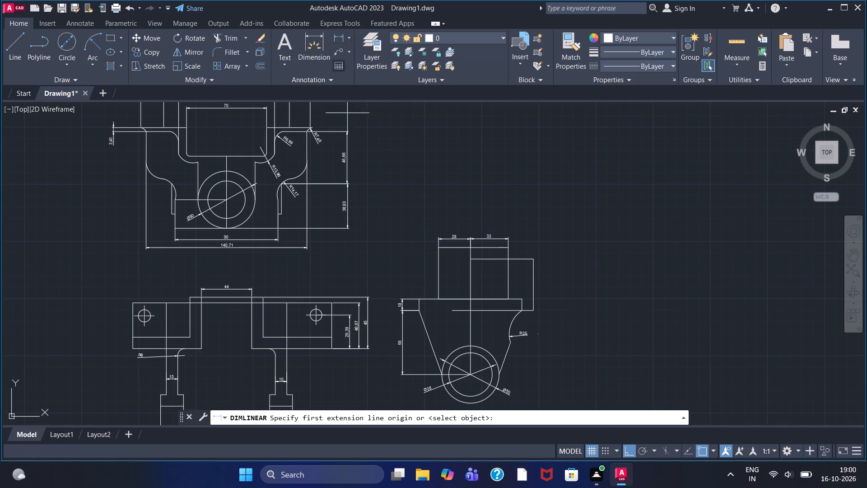
scroll(443, 330, "up", 1)
scroll(443, 330, "down", 1)
middle_click_drag(444, 332, 432, 264)
scroll(450, 302, "up", 2)
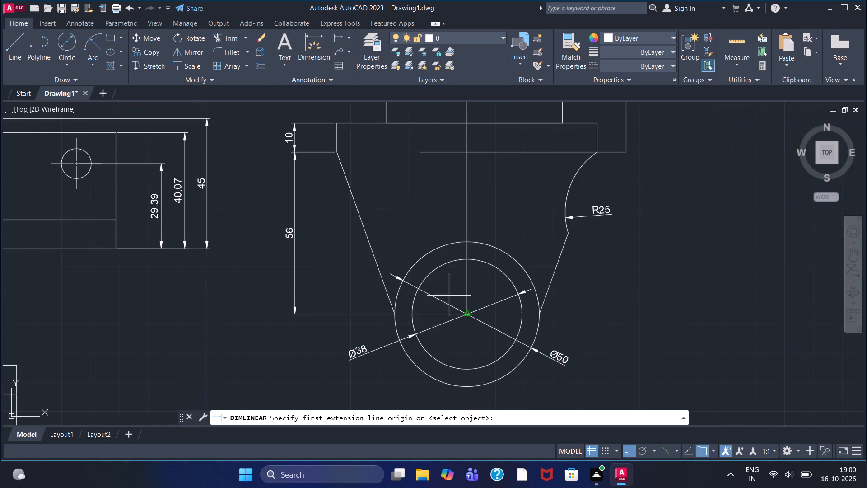
scroll(466, 194, "down", 1)
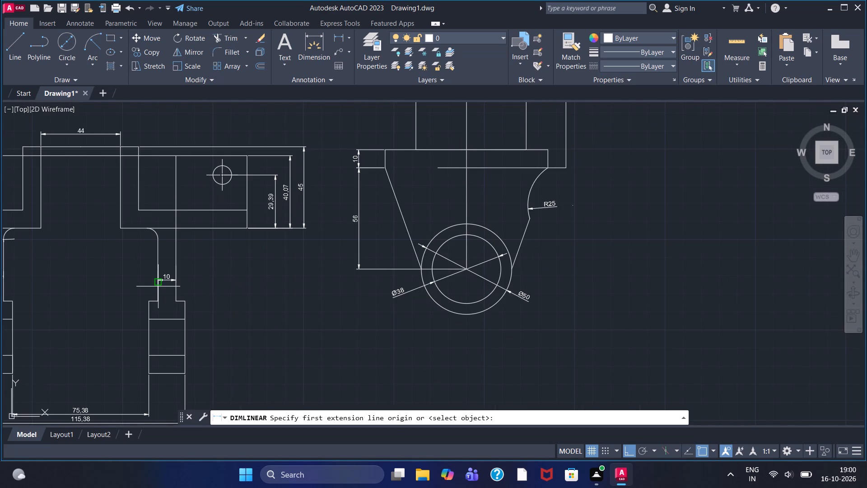
middle_click_drag(200, 329, 223, 340)
scroll(222, 336, "down", 1)
scroll(206, 286, "up", 1)
middle_click_drag(210, 168, 265, 361)
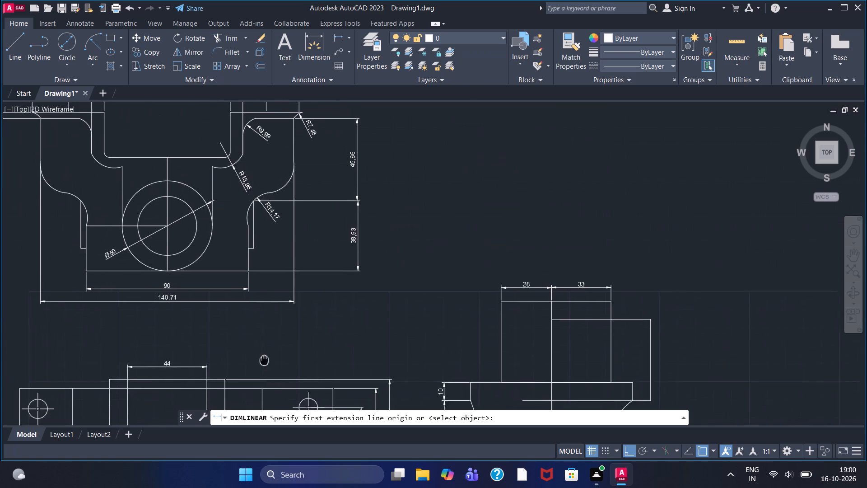
middle_click_drag(265, 361, 267, 369)
middle_click_drag(208, 206, 238, 301)
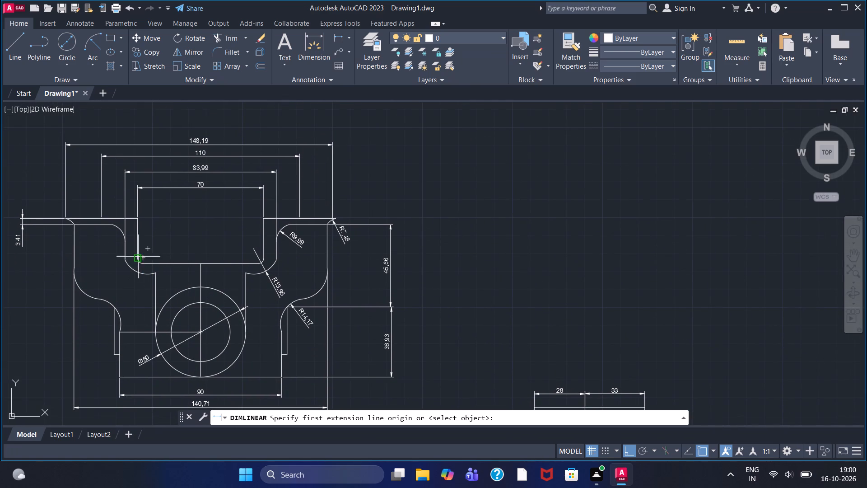
scroll(312, 303, "down", 1)
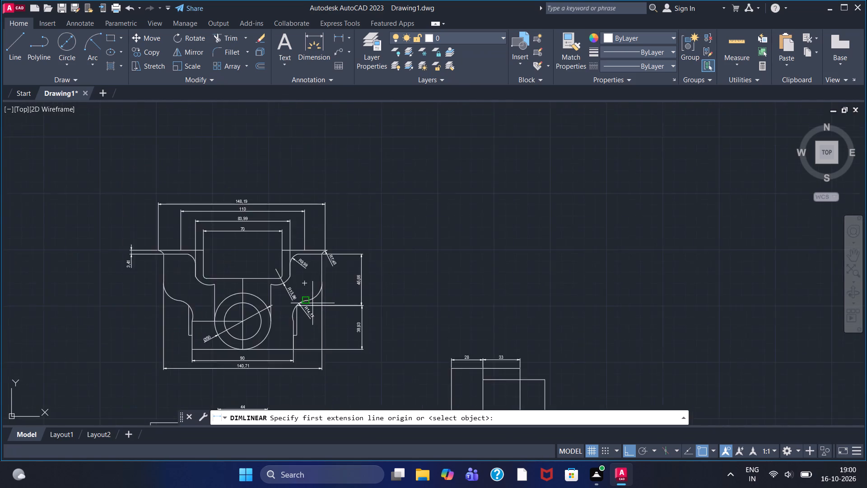
scroll(312, 303, "down", 1)
scroll(312, 303, "up", 3)
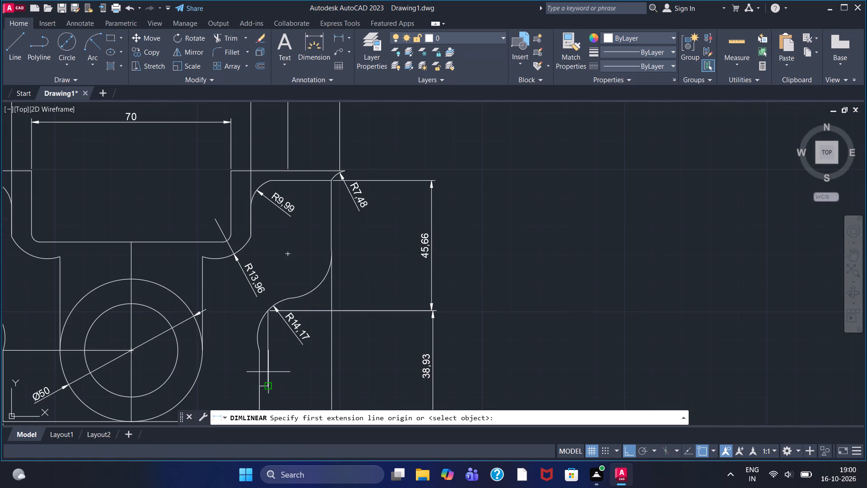
left_click(258, 385)
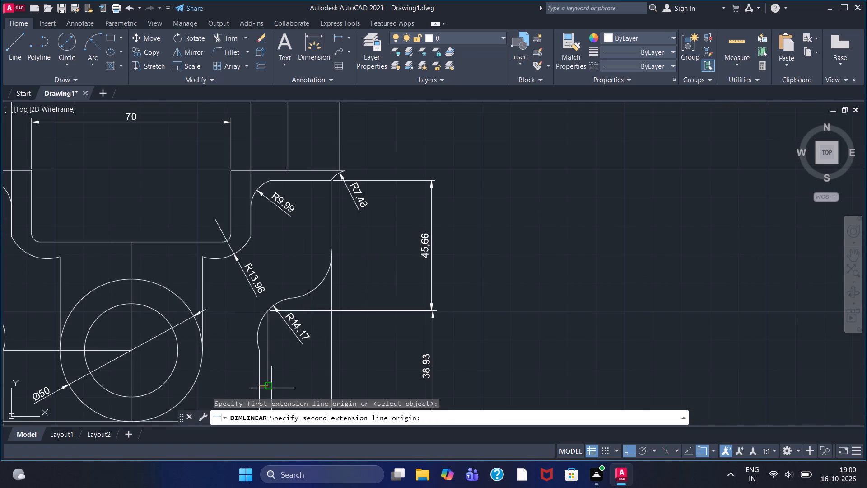
left_click(272, 388)
middle_click_drag(286, 381, 292, 302)
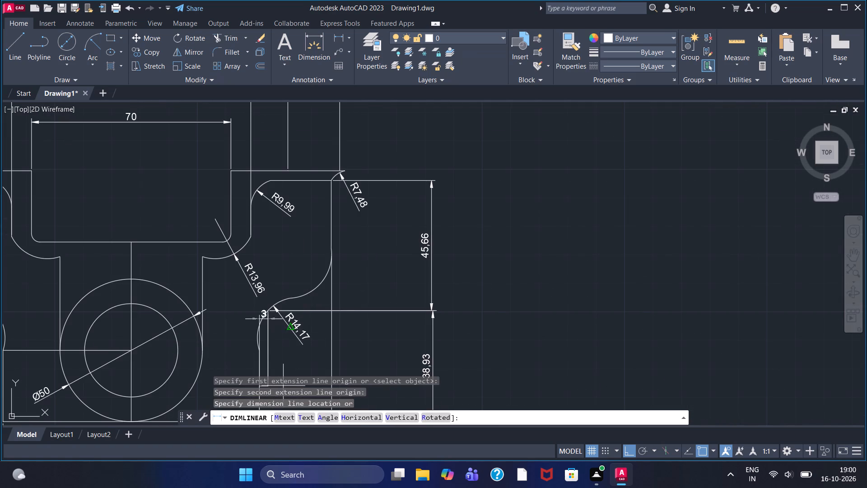
middle_click_drag(292, 302, 312, 370)
middle_click_drag(320, 361, 336, 253)
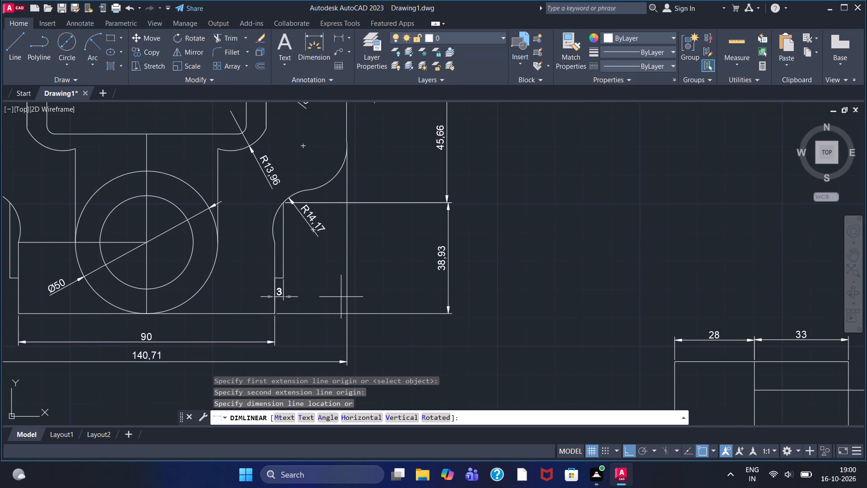
left_click(339, 300)
Fillet the corners where the two lower arm arcs meet the vertical lines beside the Ø50 circle, using radius 3.
middle_click_drag(219, 289, 296, 290)
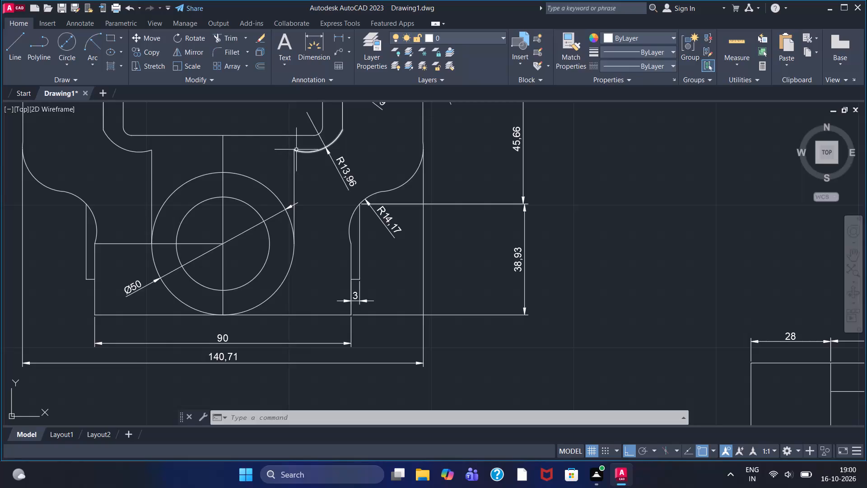
left_click(222, 54)
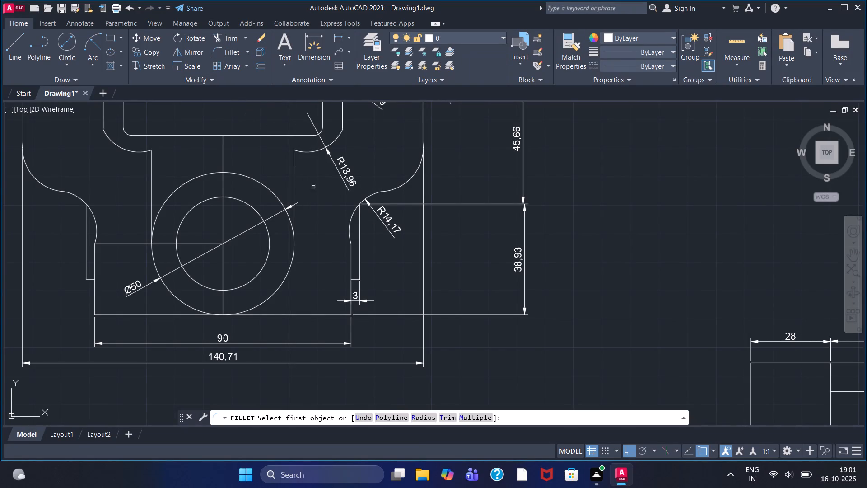
left_click(422, 415)
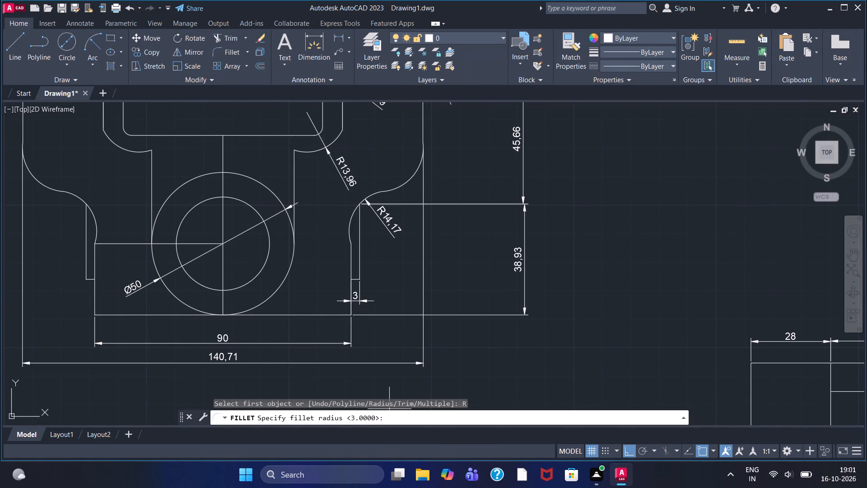
key("3")
key("Return")
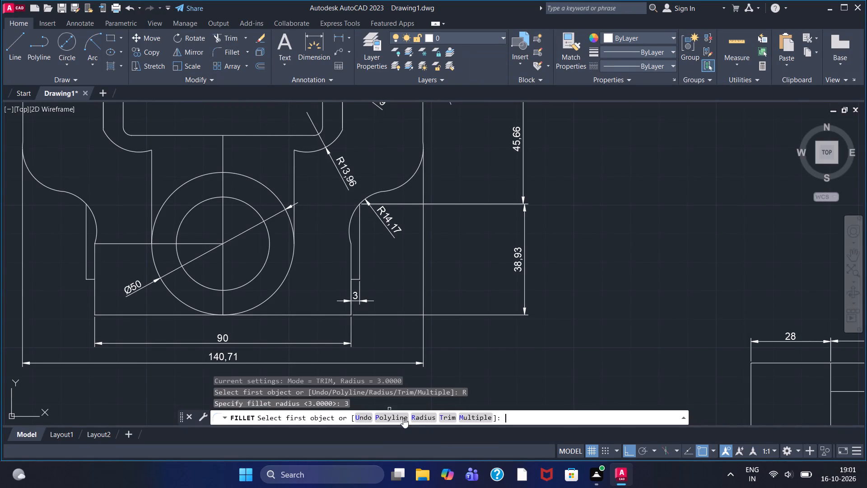
left_click(304, 153)
left_click(294, 163)
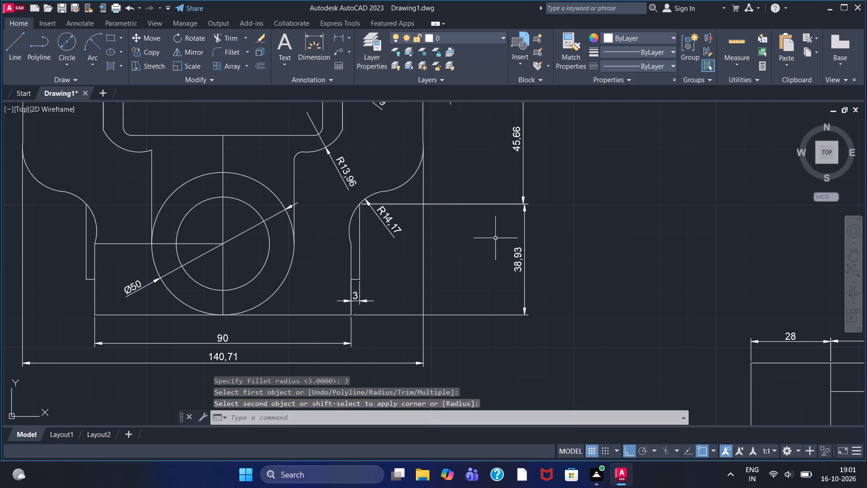
right_click(588, 286)
left_click(609, 75)
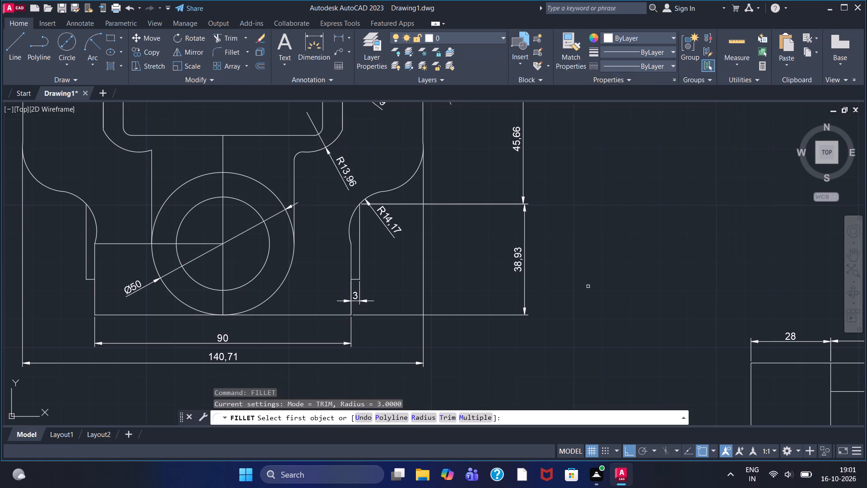
left_click(145, 152)
left_click(151, 167)
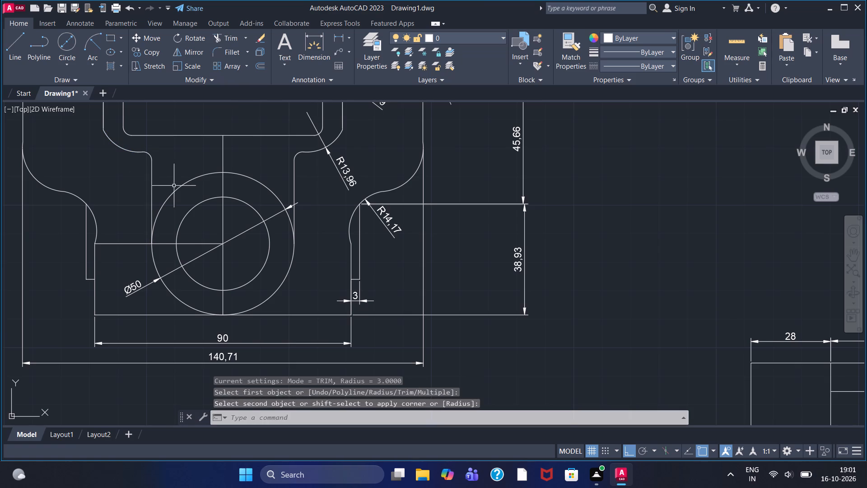
Add radius dimensions to both small fillets above the Ø50 circle in the upper-left view, with their labels placed between the vertical lines.
left_click(346, 35)
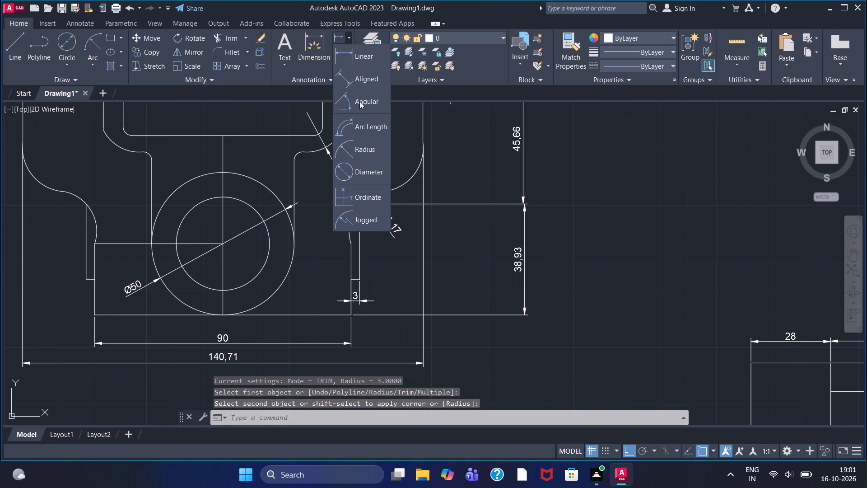
left_click(351, 154)
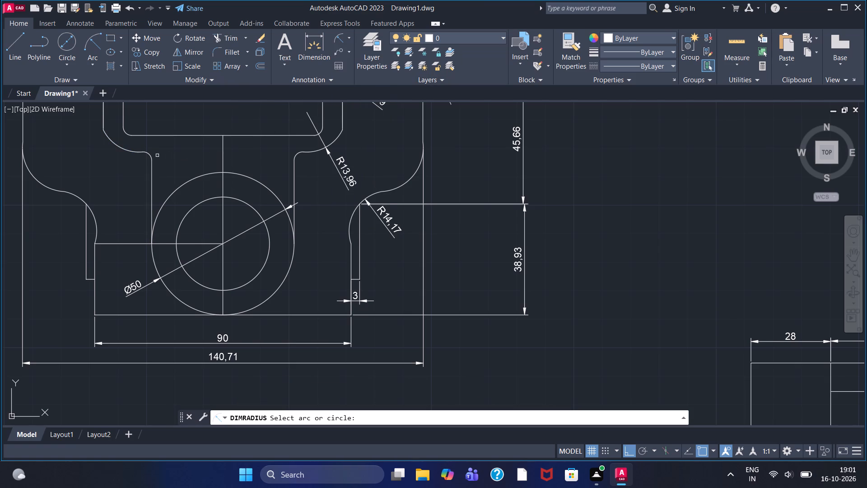
left_click(150, 155)
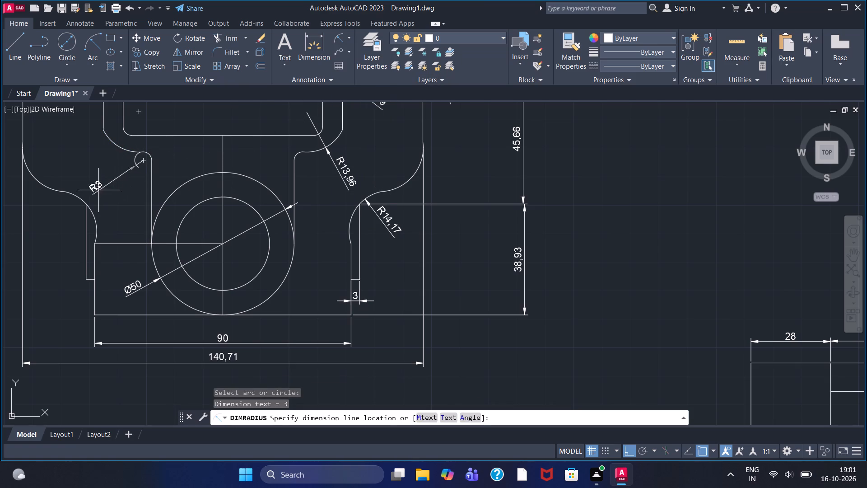
left_click(192, 150)
right_click(336, 216)
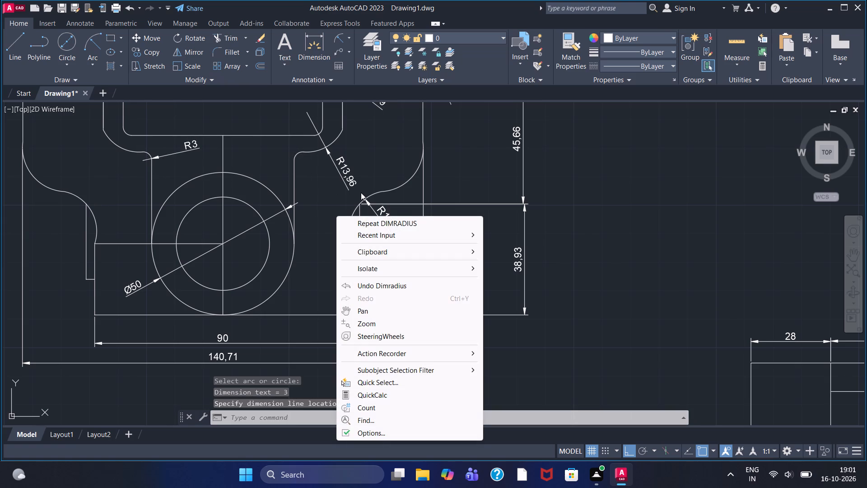
left_click(362, 219)
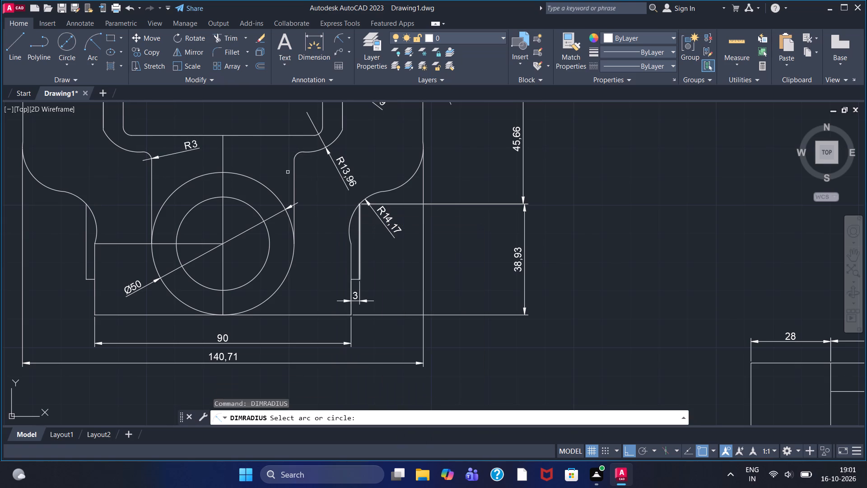
left_click(296, 156)
left_click(277, 156)
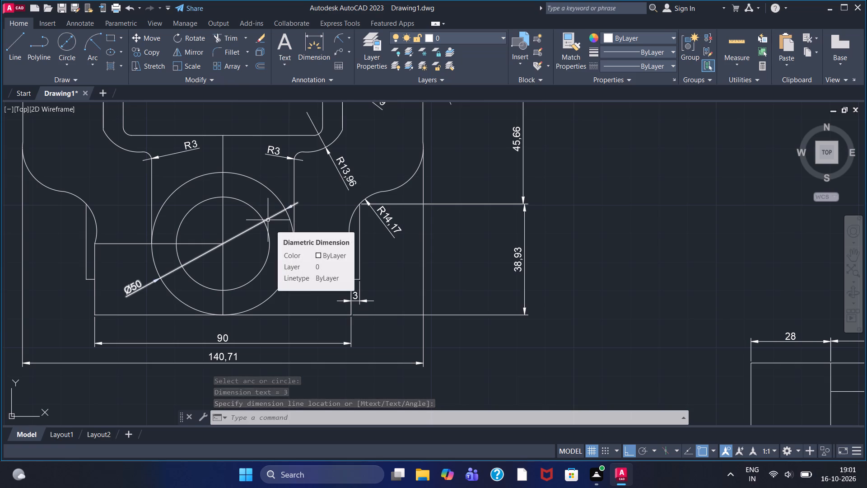
Examine the upper-left view up close and all three views together for anything still missing.
middle_click_drag(302, 158, 312, 286)
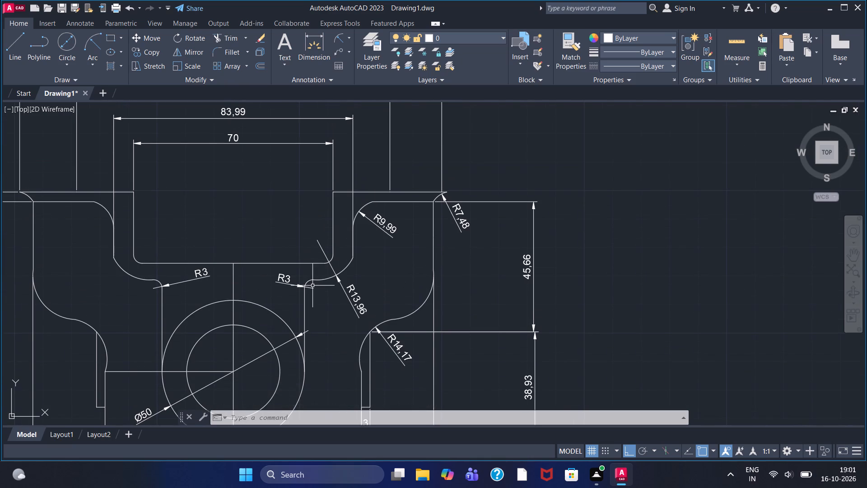
scroll(309, 235, "up", 1)
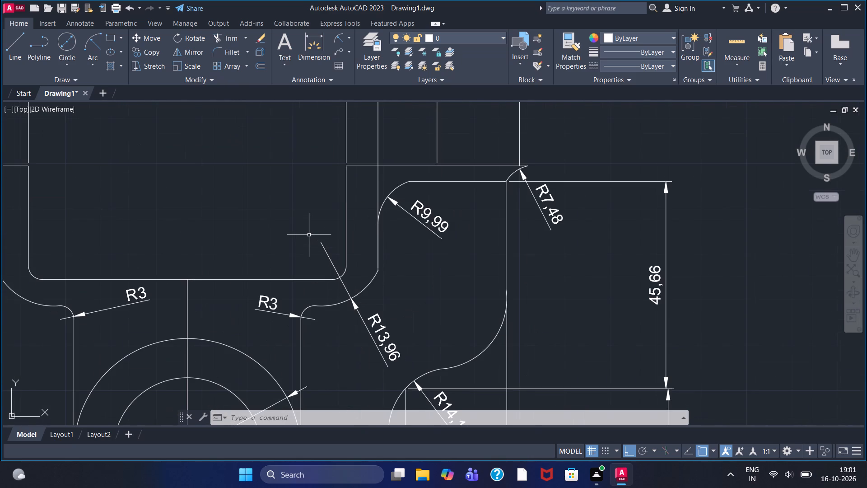
scroll(309, 235, "down", 1)
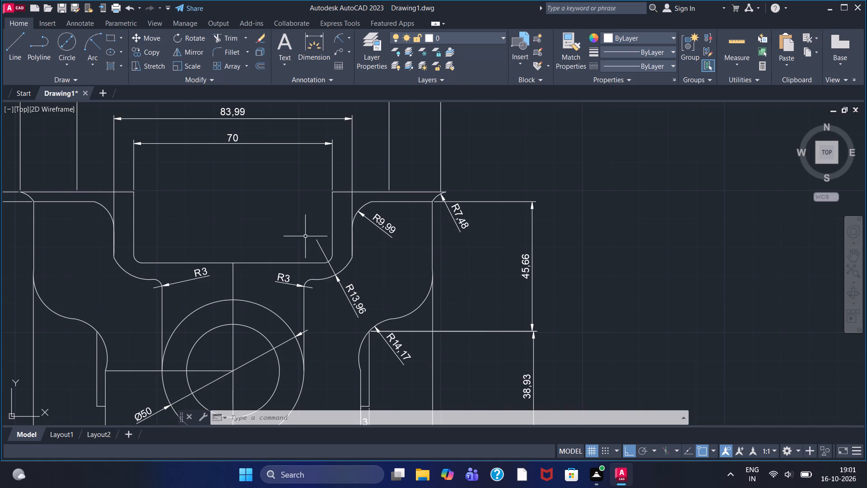
scroll(302, 233, "down", 1)
scroll(302, 233, "up", 1)
scroll(302, 233, "down", 1)
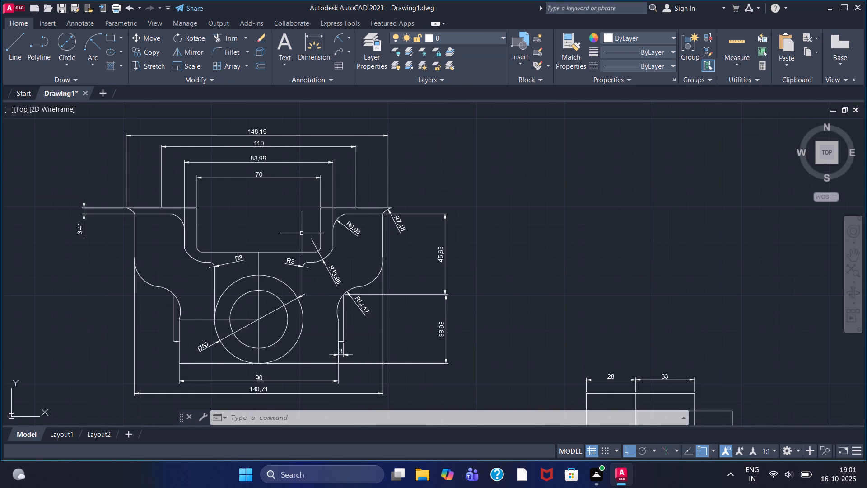
middle_click_drag(410, 283, 399, 255)
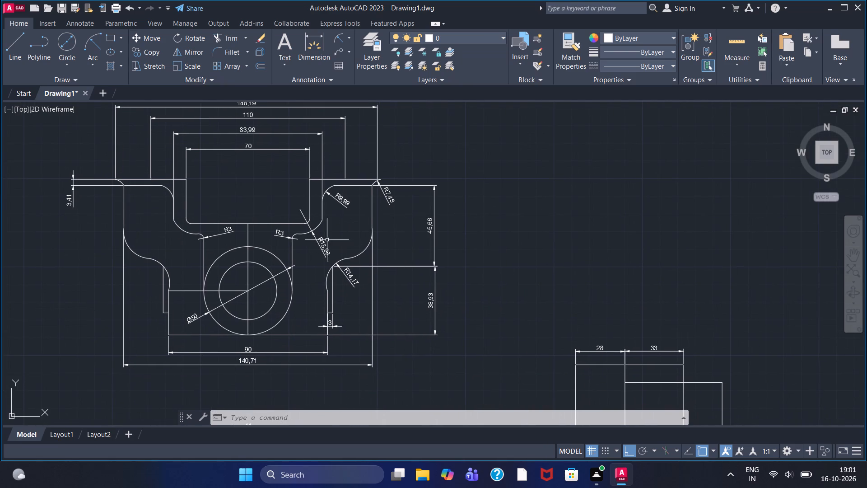
scroll(314, 231, "up", 1)
scroll(314, 231, "down", 2)
middle_click_drag(281, 220, 281, 200)
scroll(291, 183, "down", 1)
middle_click_drag(291, 189, 279, 183)
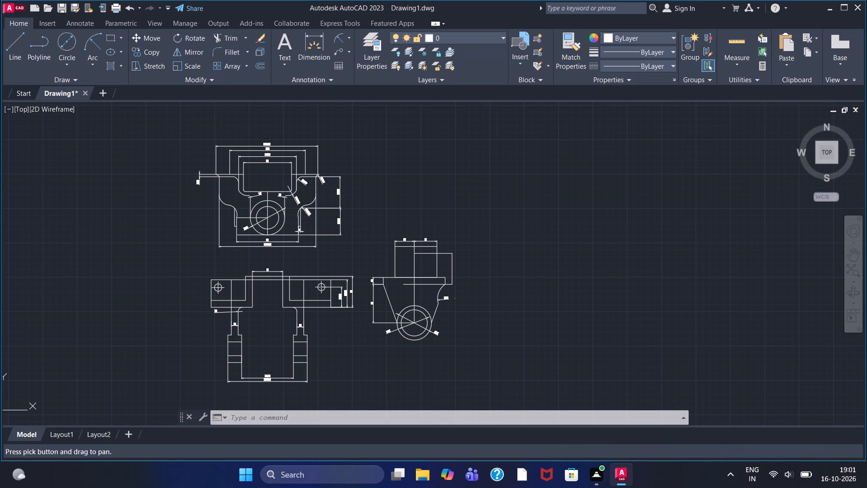
scroll(279, 183, "up", 1)
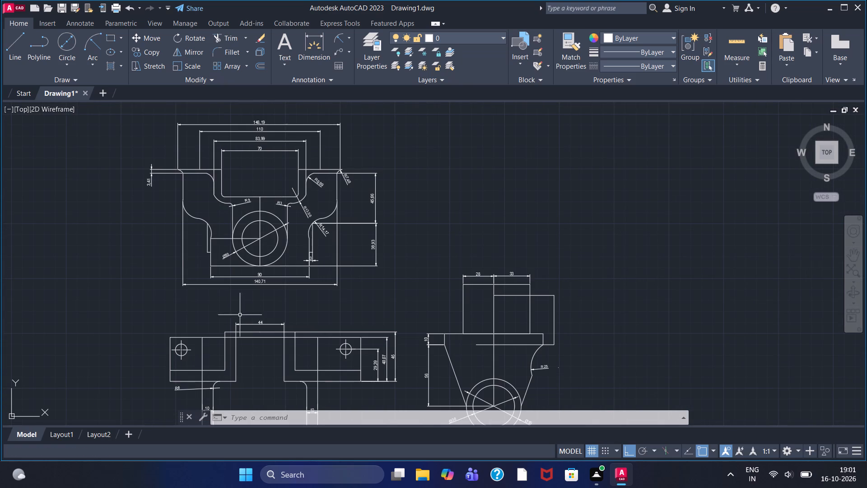
scroll(240, 315, "down", 1)
Hatch the L-shaped walls and the upper leg sections on both sides of the lower-left view with the ANSI31 pattern.
left_click(106, 61)
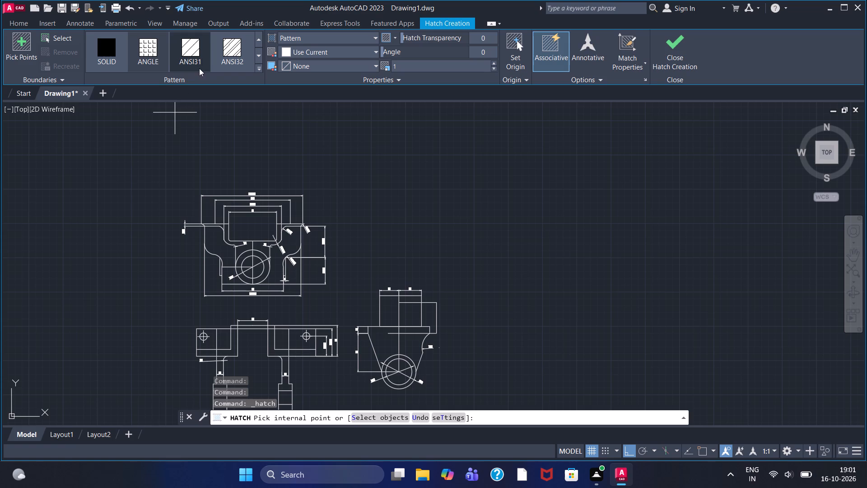
left_click(191, 46)
middle_click_drag(174, 343, 173, 225)
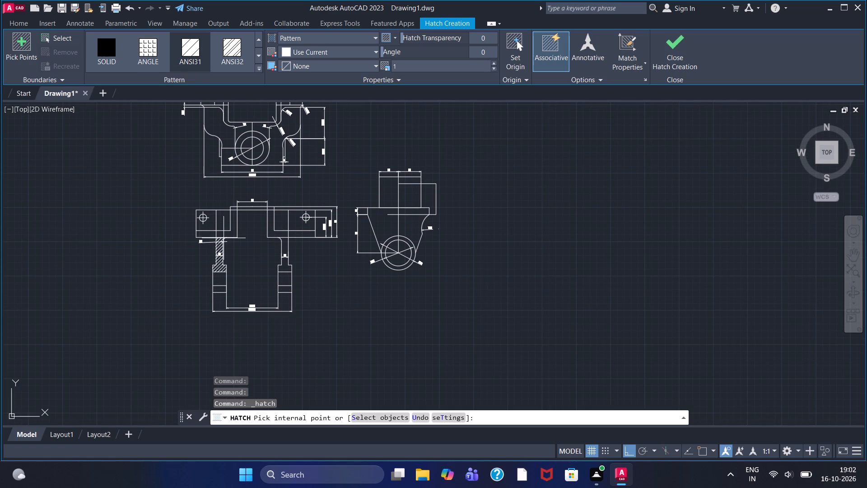
scroll(224, 240, "down", 4)
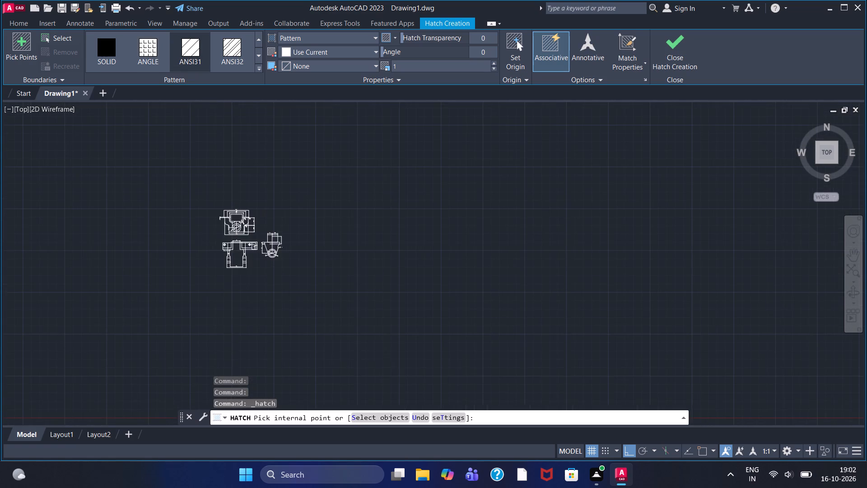
scroll(233, 256, "up", 7)
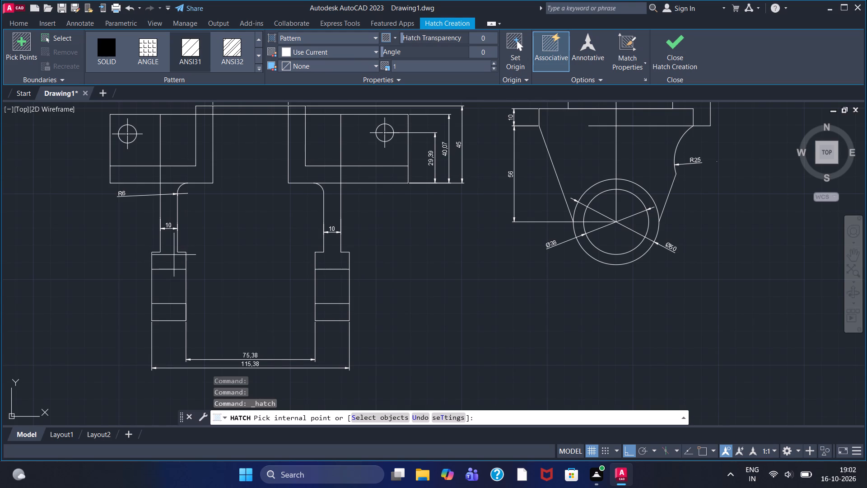
left_click(170, 253)
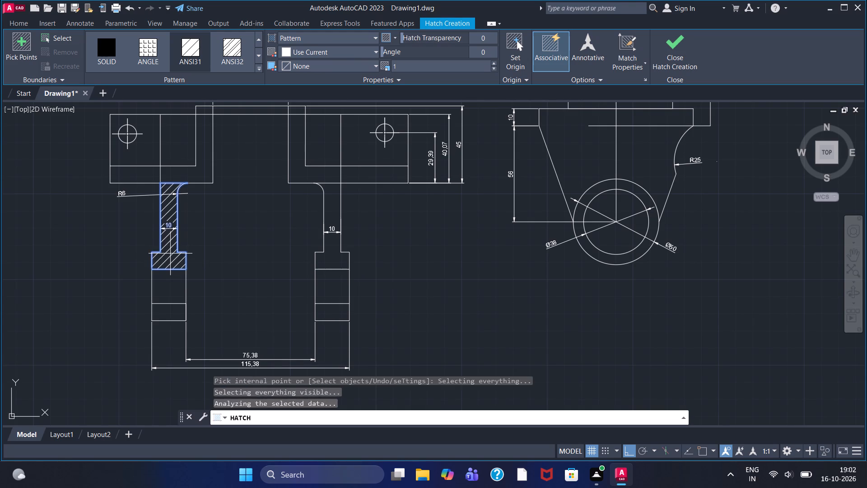
left_click(199, 174)
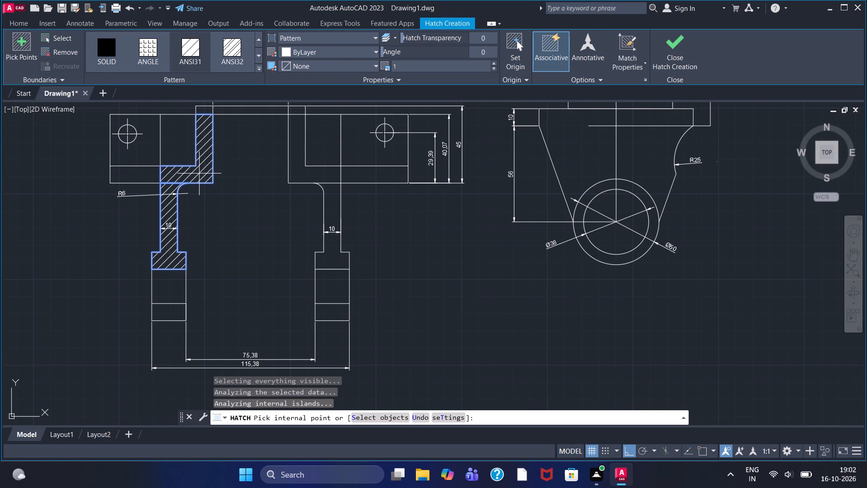
left_click(295, 153)
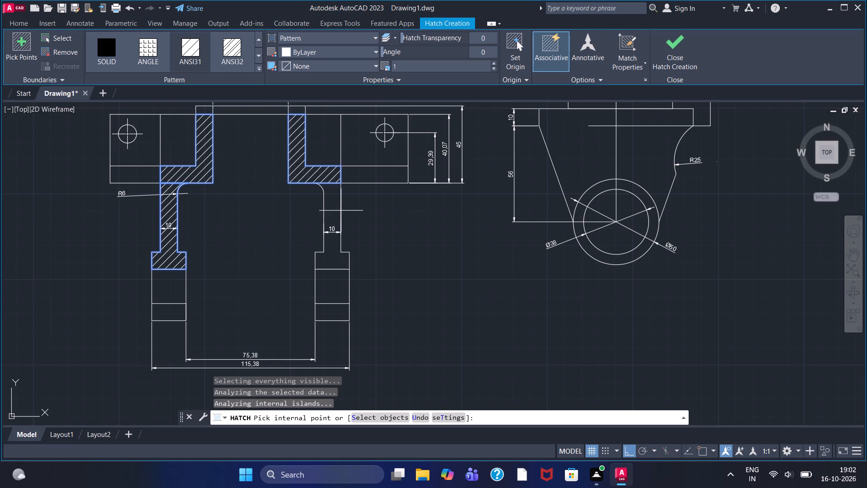
left_click(335, 206)
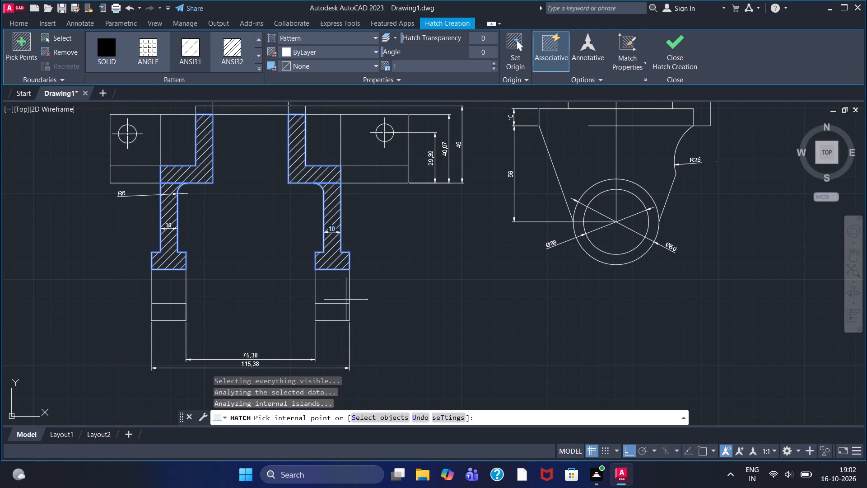
Hatch the bottom strips of both feet in the lower-left view with the same ANSI31 pattern.
left_click(331, 351)
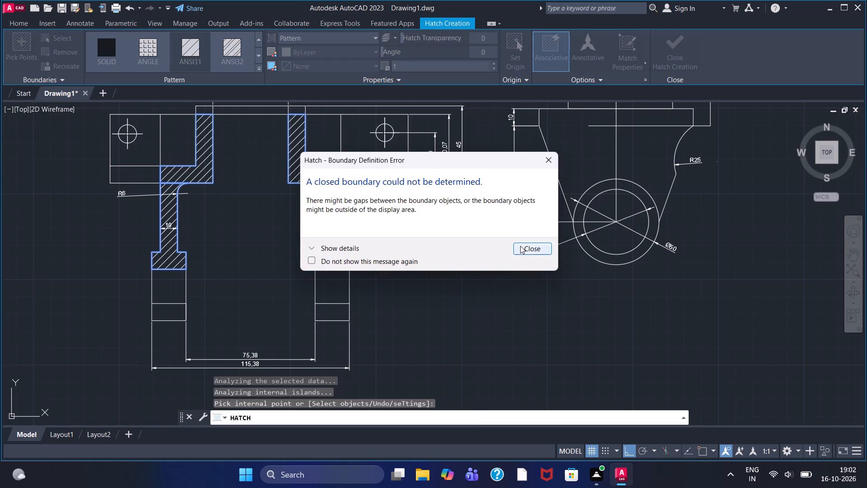
double_click(520, 246)
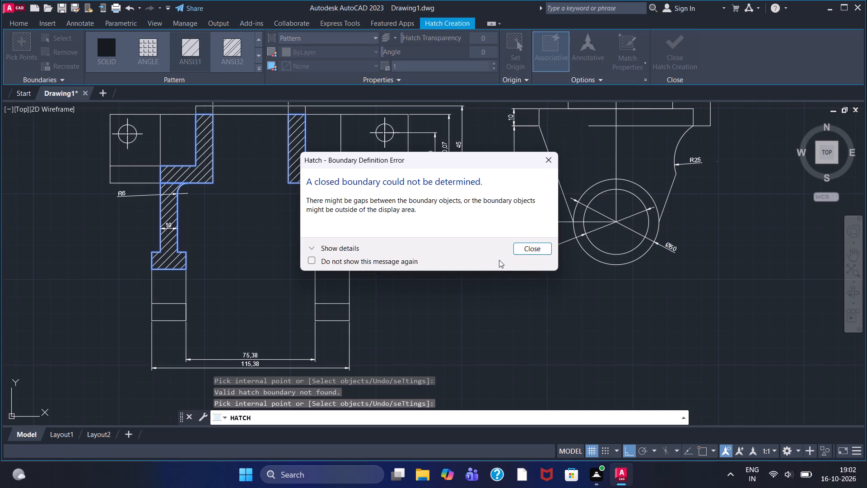
left_click(547, 161)
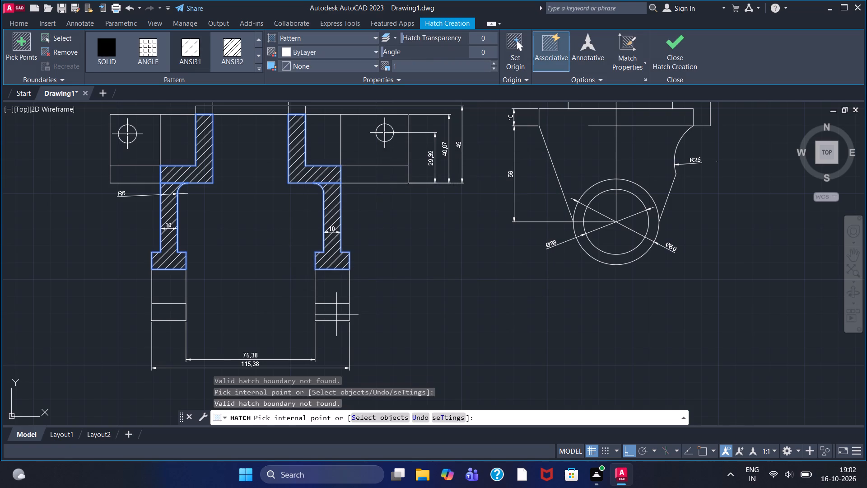
left_click(335, 314)
left_click(177, 311)
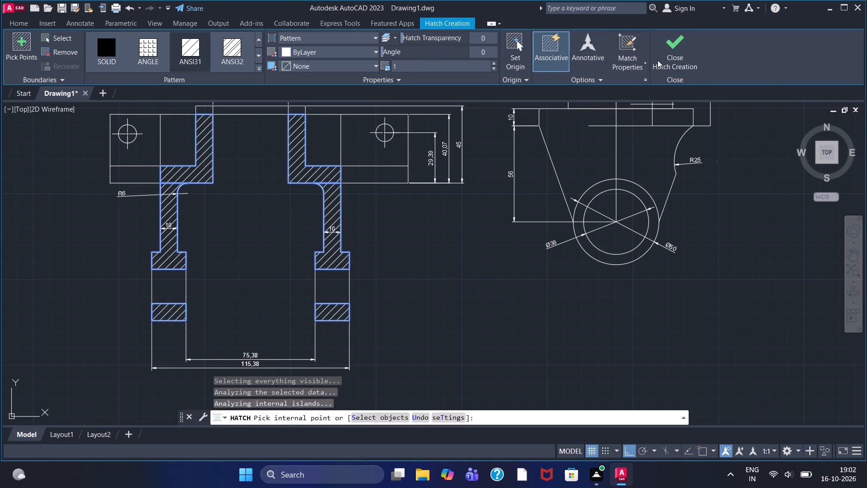
left_click(679, 53)
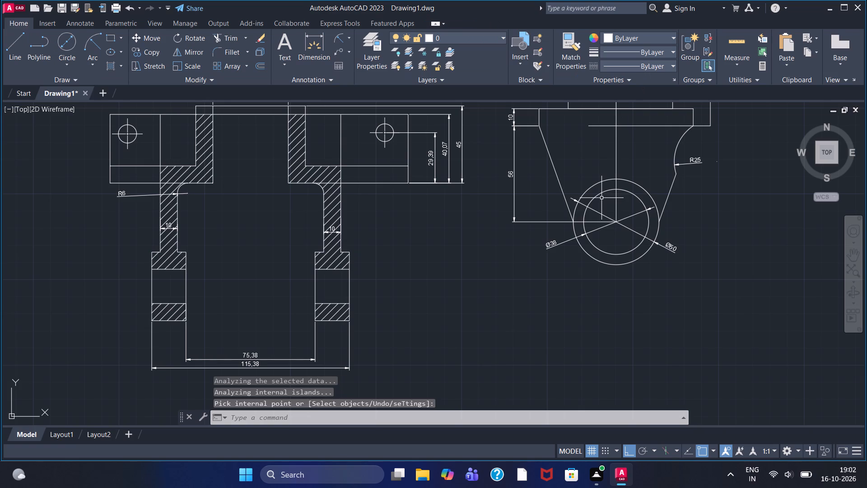
Hatch both halves of the flange, U-shaped wall and web above the Ø50 circle in the upper-left view with ANSI31.
scroll(290, 204, "down", 2)
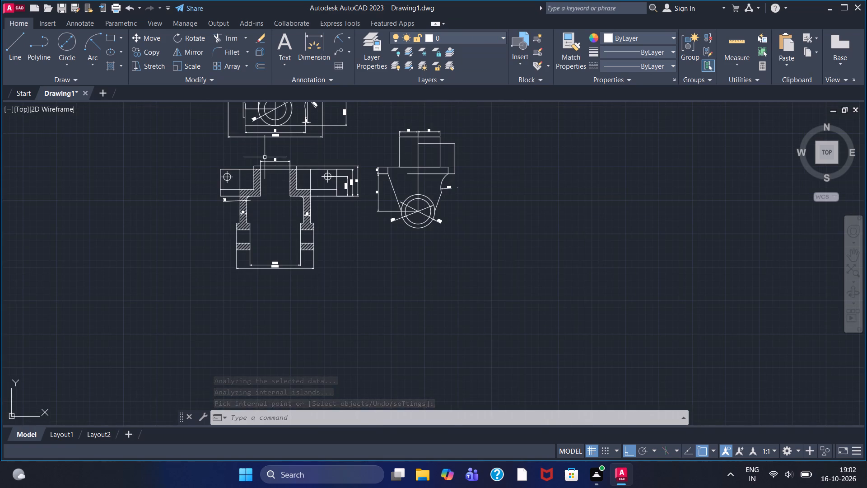
middle_click_drag(265, 156, 249, 281)
scroll(229, 167, "up", 2)
scroll(209, 249, "up", 2)
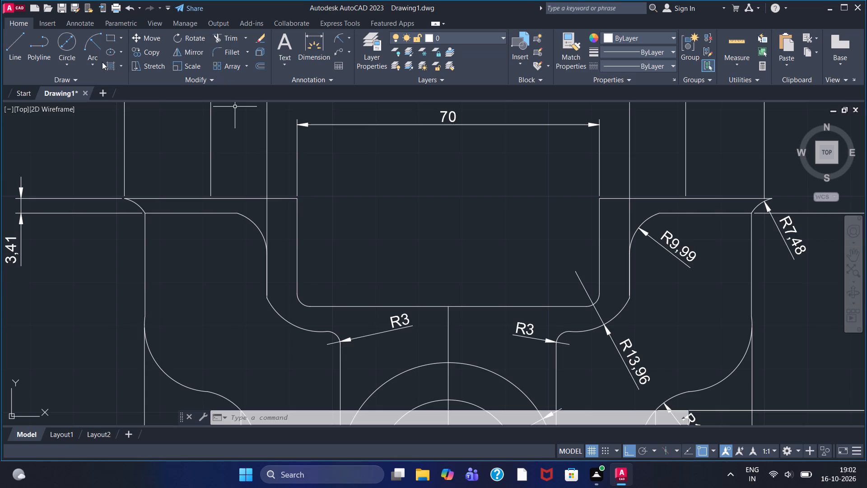
left_click(114, 64)
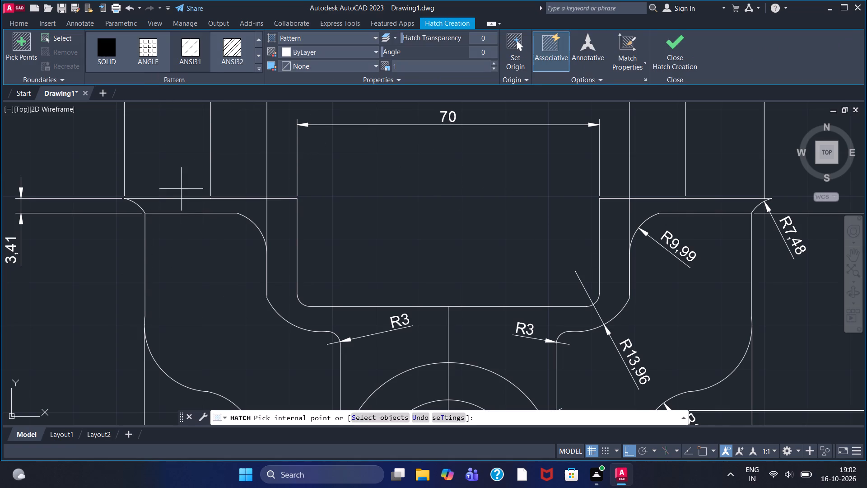
left_click(189, 52)
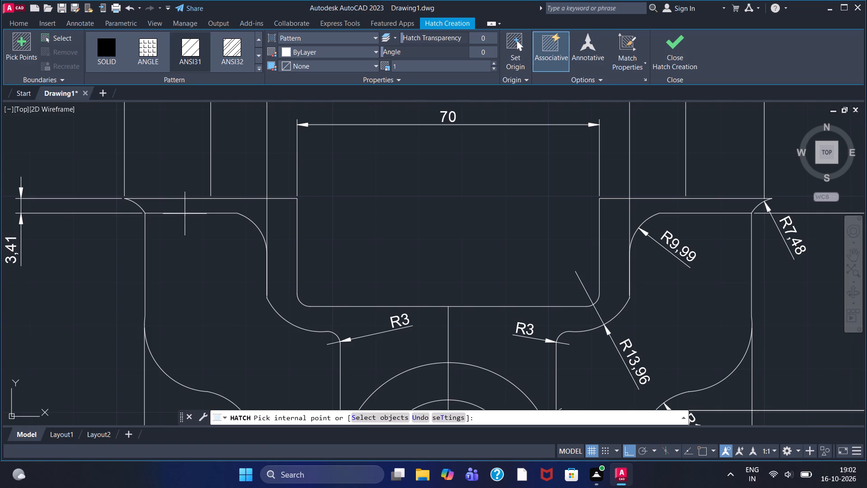
left_click(192, 208)
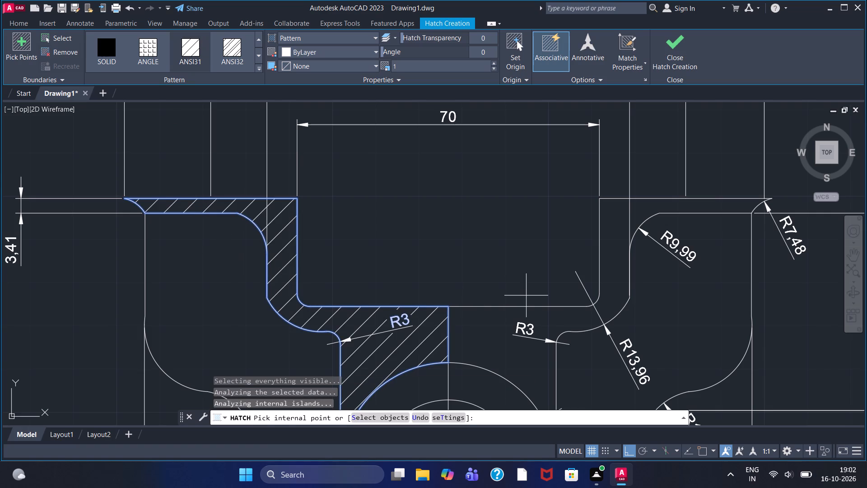
left_click(665, 208)
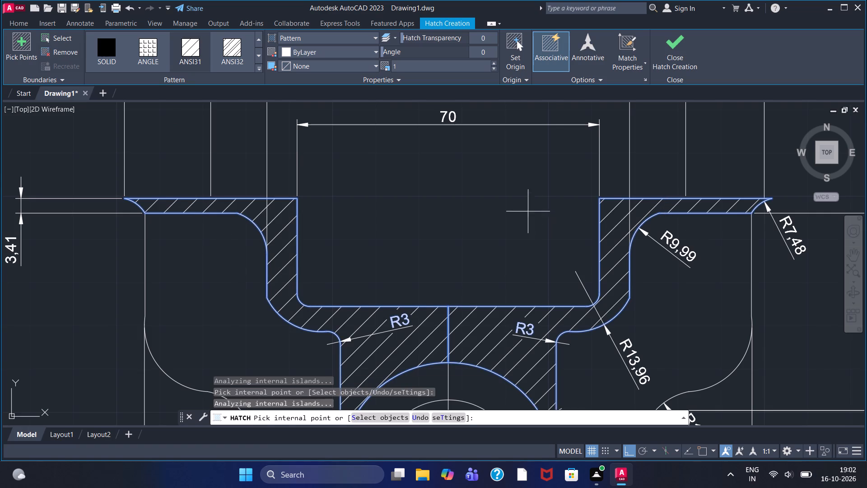
left_click(673, 48)
Save the drawing in the Documents folder as Flanged Trunnion Bracket.dwg.
scroll(690, 242, "down", 2)
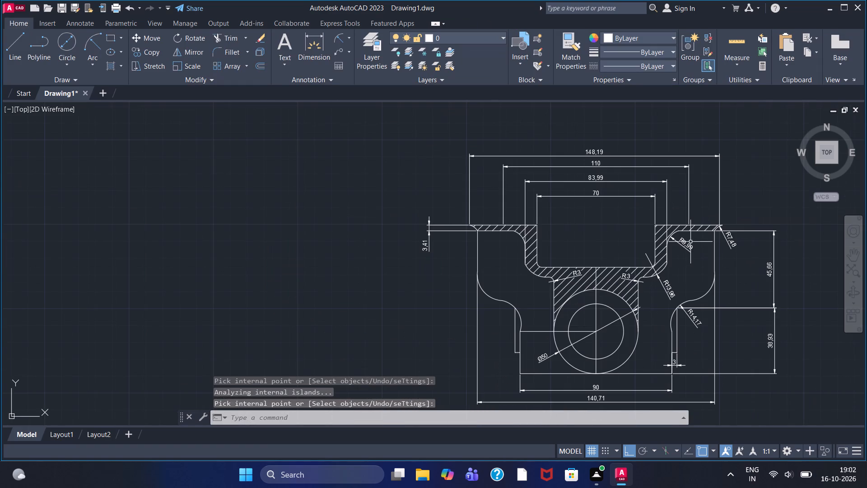
scroll(690, 242, "down", 1)
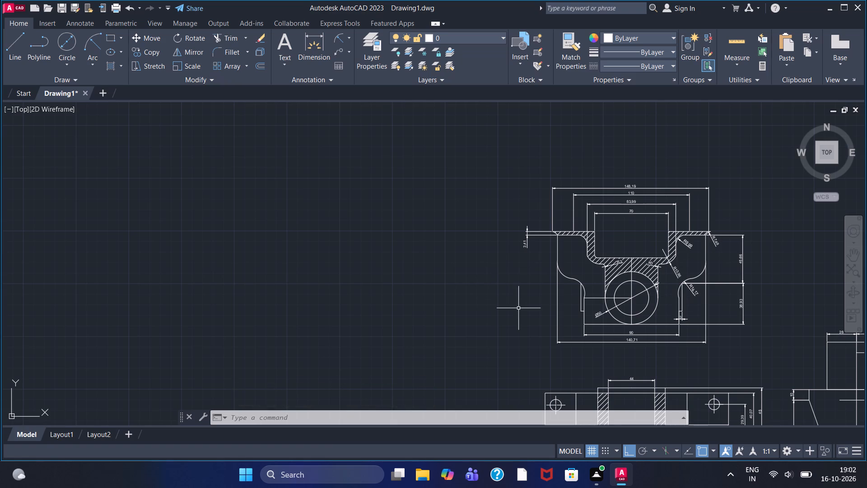
middle_click_drag(520, 308, 362, 234)
scroll(494, 229, "down", 1)
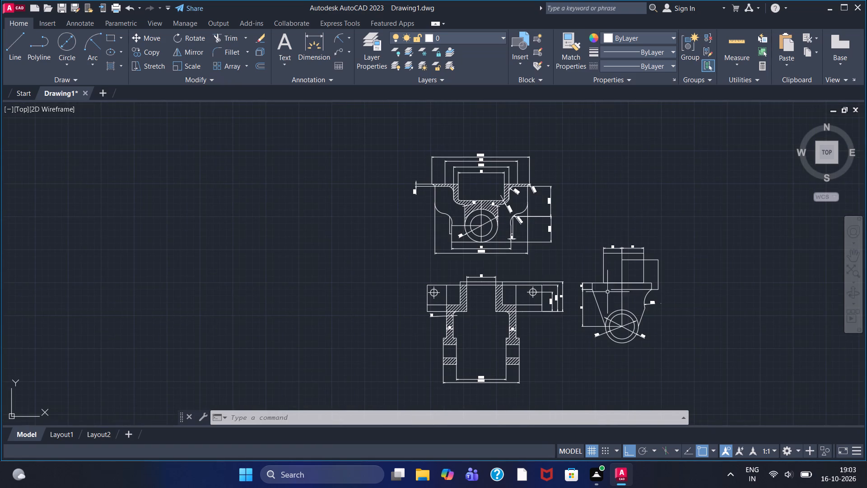
middle_click_drag(581, 273, 529, 257)
scroll(511, 222, "up", 1)
scroll(511, 222, "down", 1)
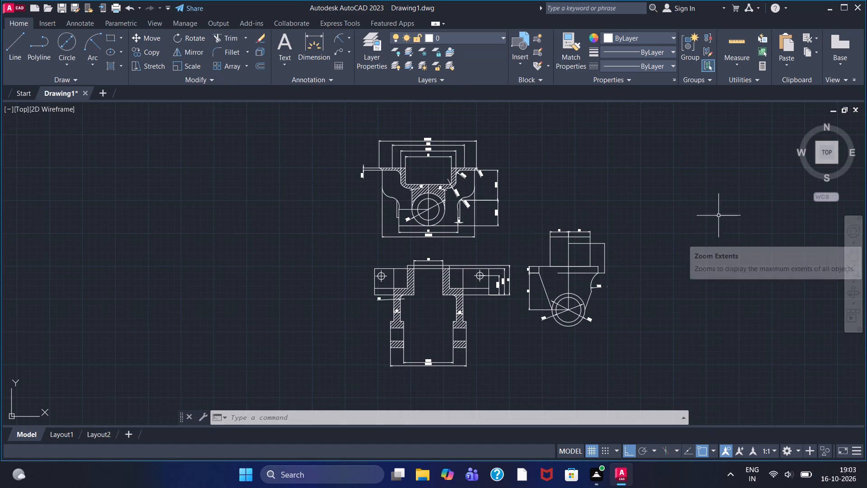
key("ctrl+s")
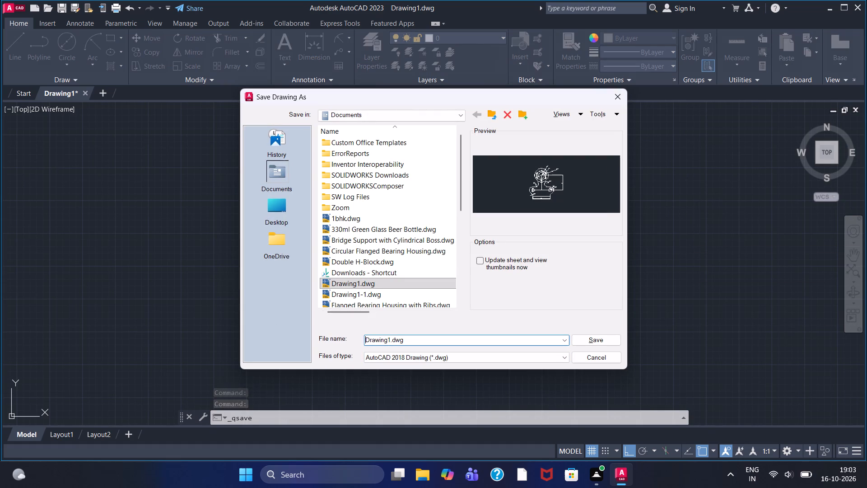
left_click_drag(391, 339, 317, 344)
key("BackSpace")
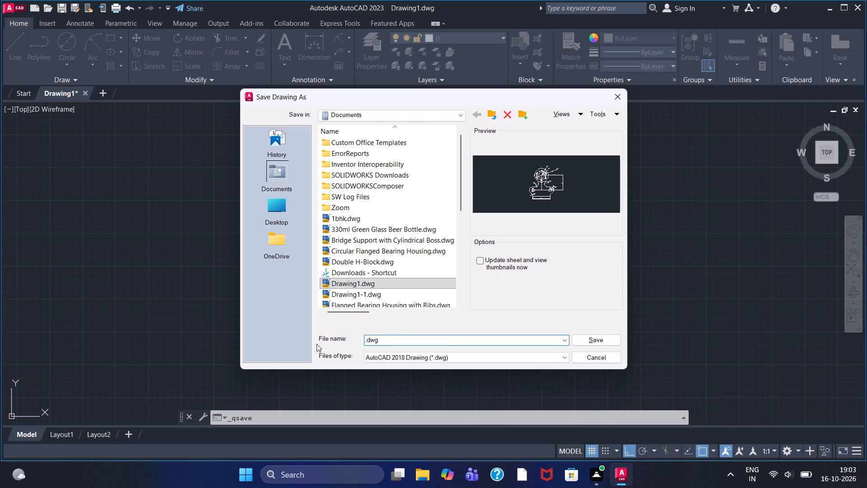
key("ctrl+v")
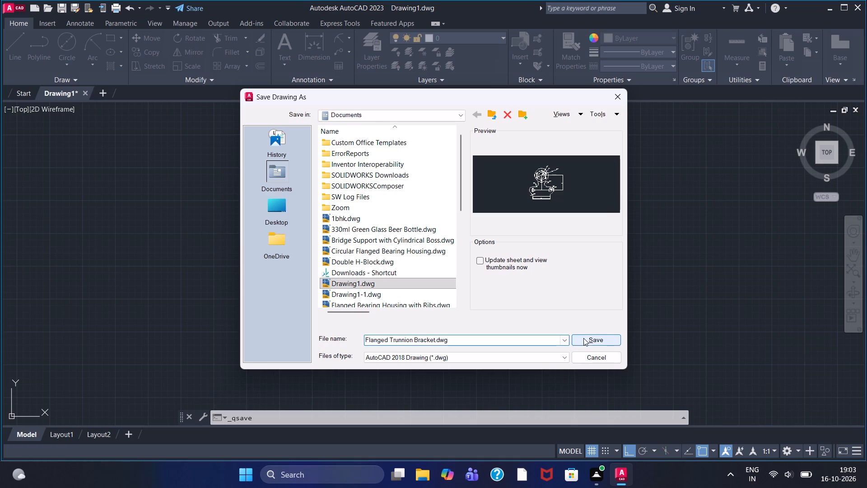
left_click(583, 338)
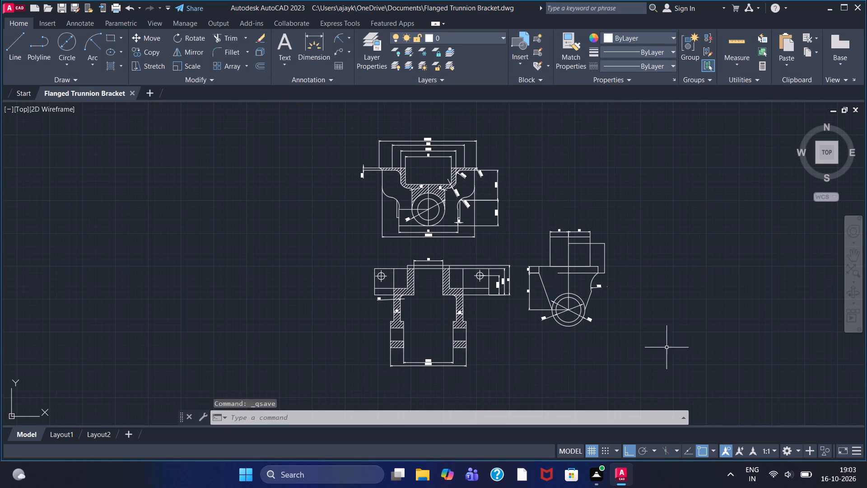